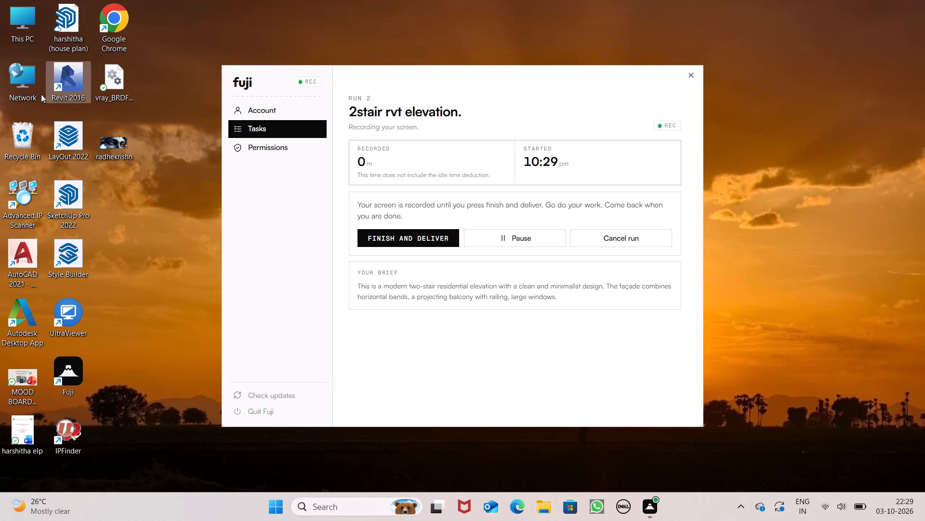
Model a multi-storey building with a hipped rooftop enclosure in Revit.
Launch Revit 2016 from the desktop.
{"action": "double_click", "coordinate": [70, 73]}
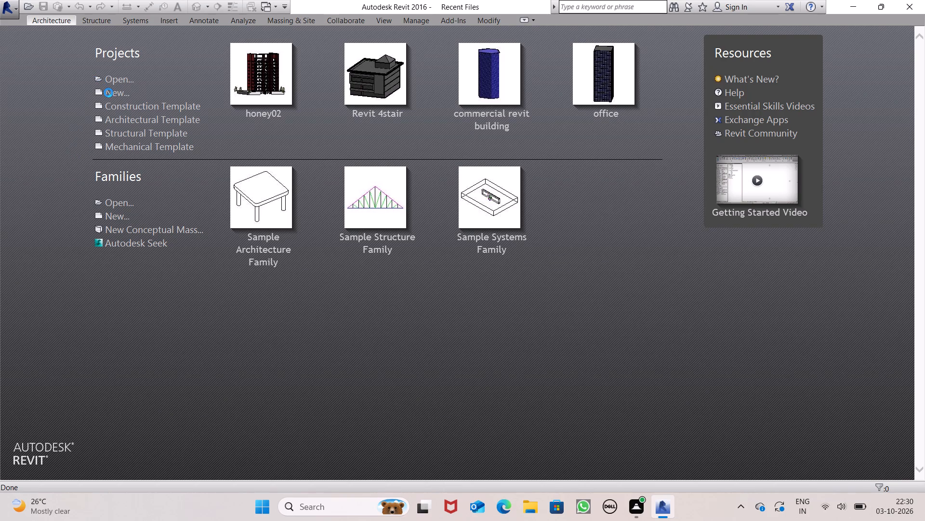
Start creating a new project from the Recent Files page.
{"action": "left_click", "coordinate": [108, 93]}
{"action": "double_click", "coordinate": [109, 94]}
{"action": "left_click", "coordinate": [107, 95]}
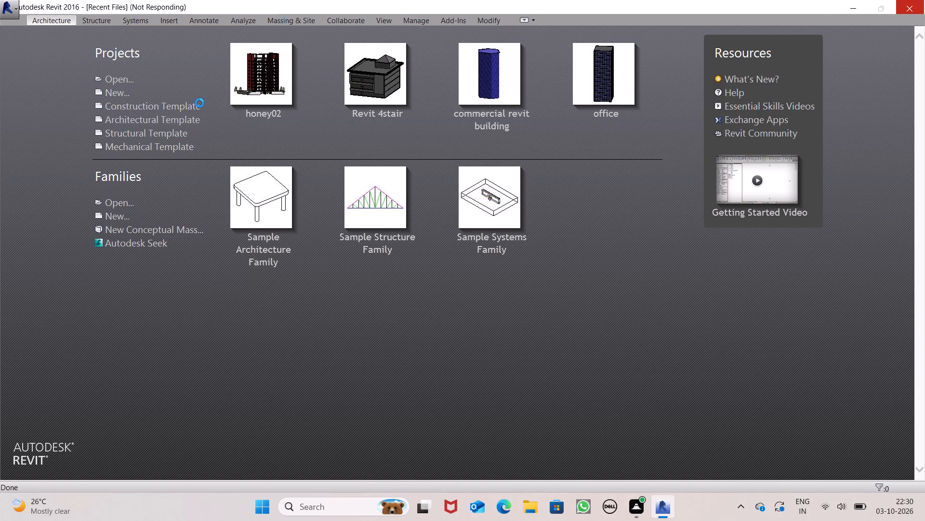
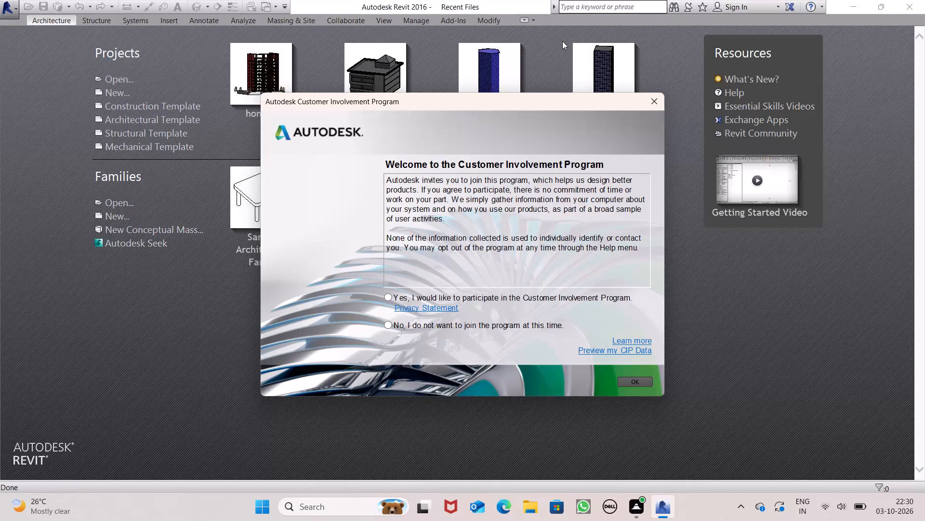
Dismiss the Customer Involvement Program invitation and create a new project from a template file.
{"action": "left_click", "coordinate": [660, 93]}
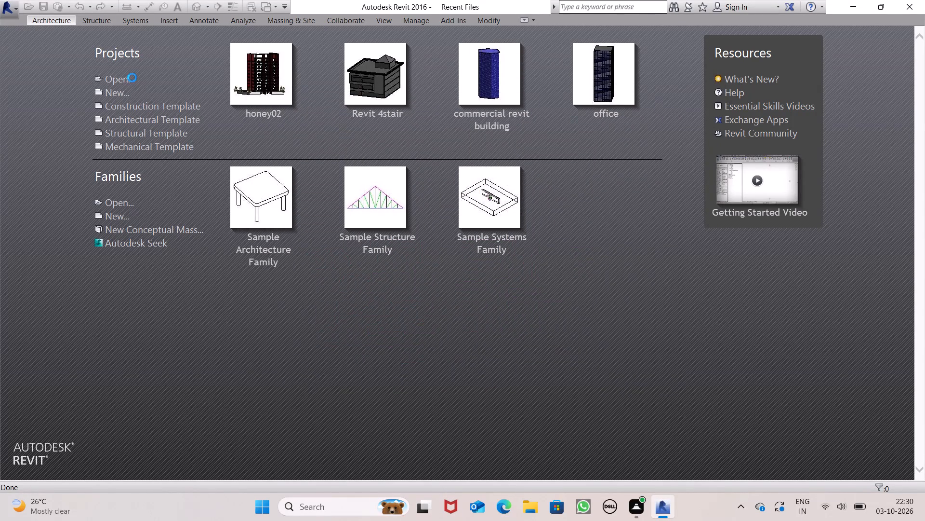
{"action": "double_click", "coordinate": [114, 94]}
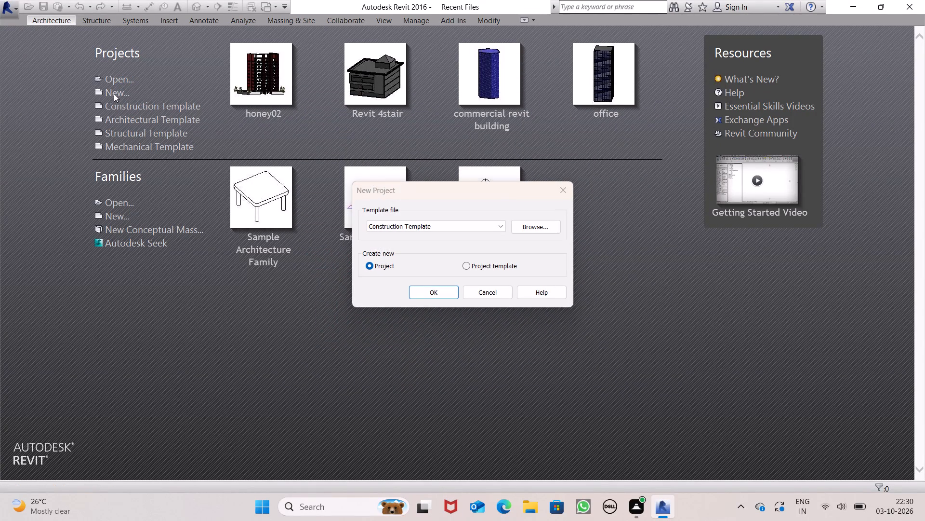
{"action": "left_click", "coordinate": [445, 232]}
{"action": "left_click", "coordinate": [438, 225]}
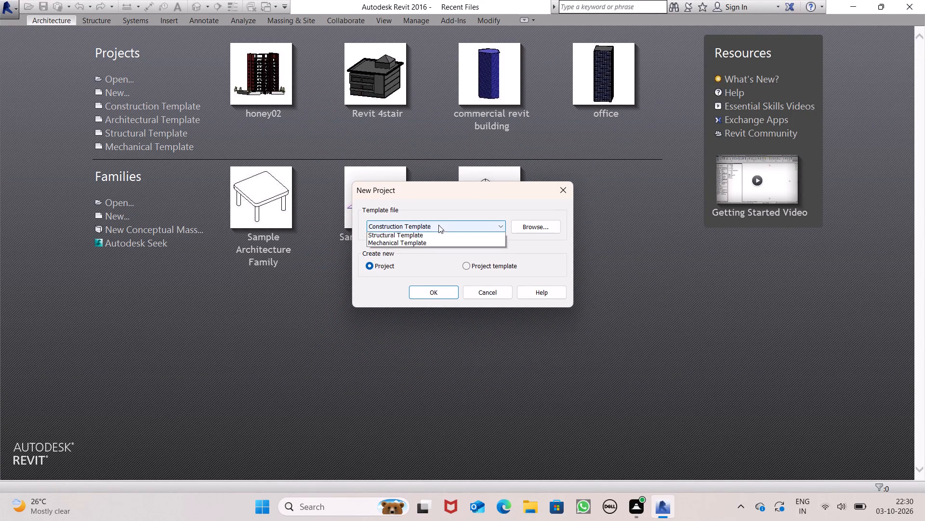
{"action": "left_click", "coordinate": [427, 249]}
{"action": "left_click", "coordinate": [427, 289]}
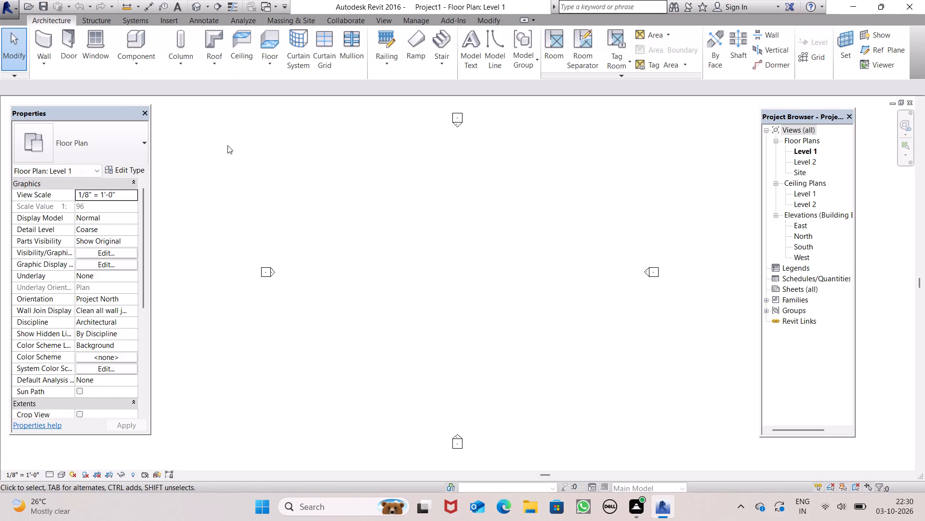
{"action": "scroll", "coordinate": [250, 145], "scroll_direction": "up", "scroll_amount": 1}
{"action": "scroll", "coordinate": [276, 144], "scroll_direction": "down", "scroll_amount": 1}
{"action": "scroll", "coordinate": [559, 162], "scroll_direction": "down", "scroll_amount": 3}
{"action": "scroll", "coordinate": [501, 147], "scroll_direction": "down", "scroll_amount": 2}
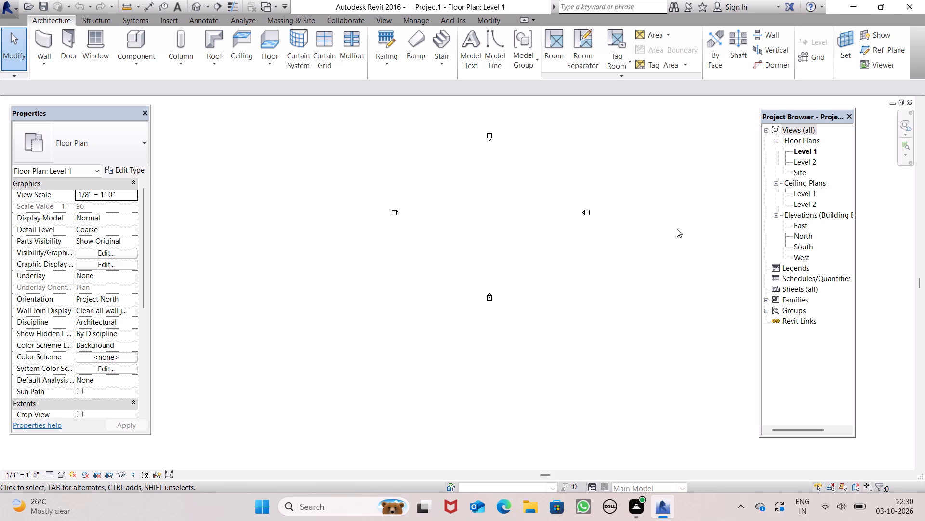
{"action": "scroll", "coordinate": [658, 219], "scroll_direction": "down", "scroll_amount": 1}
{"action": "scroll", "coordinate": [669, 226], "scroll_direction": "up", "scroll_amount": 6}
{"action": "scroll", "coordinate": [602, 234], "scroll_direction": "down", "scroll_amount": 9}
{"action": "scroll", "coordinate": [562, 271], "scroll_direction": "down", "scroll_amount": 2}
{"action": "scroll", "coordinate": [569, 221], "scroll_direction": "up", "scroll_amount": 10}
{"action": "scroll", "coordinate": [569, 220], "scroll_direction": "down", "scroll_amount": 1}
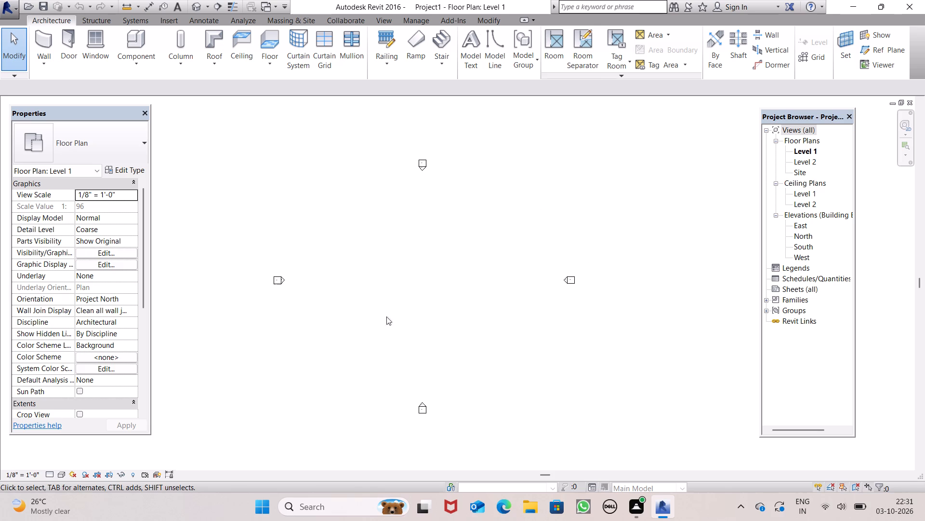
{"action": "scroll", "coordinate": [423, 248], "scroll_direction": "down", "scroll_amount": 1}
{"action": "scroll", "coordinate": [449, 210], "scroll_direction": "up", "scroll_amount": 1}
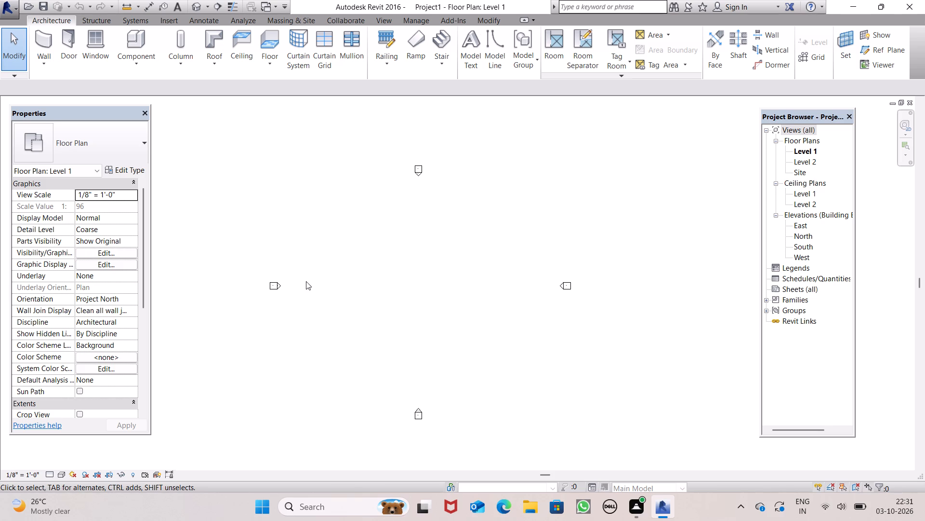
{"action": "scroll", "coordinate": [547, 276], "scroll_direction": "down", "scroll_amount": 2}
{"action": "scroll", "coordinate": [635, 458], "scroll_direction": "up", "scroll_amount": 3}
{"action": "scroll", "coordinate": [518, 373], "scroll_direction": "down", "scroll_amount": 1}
Draw a rectangle of Generic - 8" walls, about 64' by 64' and 20' high, between the elevation markers on Level 1.
{"action": "left_click", "coordinate": [44, 30]}
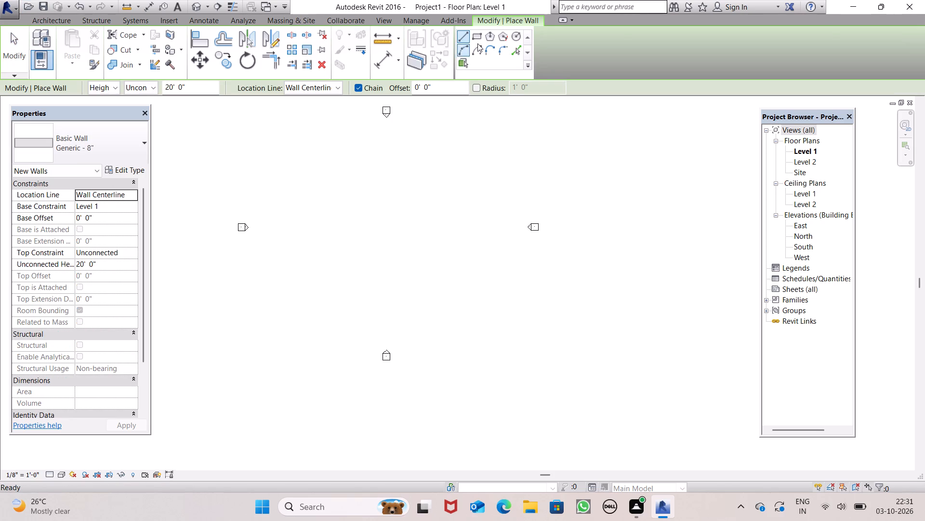
{"action": "left_click", "coordinate": [474, 38]}
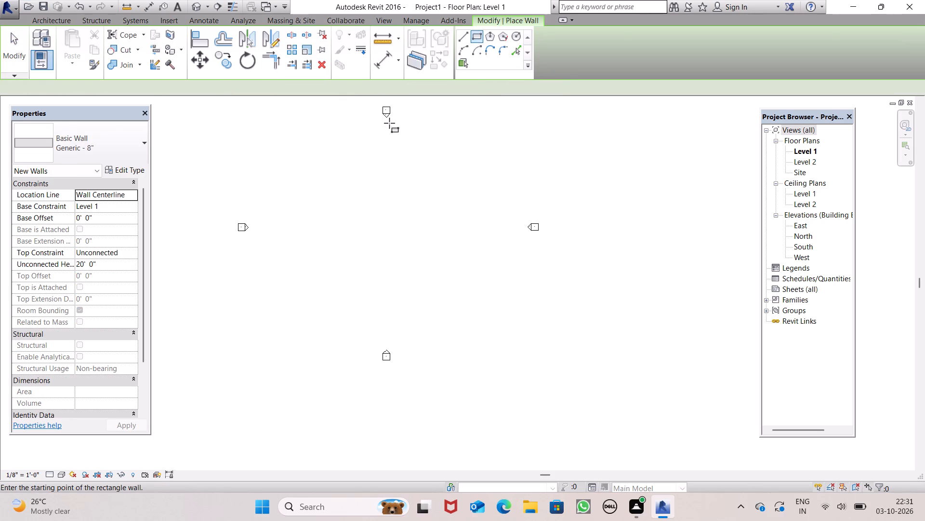
{"action": "scroll", "coordinate": [358, 178], "scroll_direction": "up", "scroll_amount": 2}
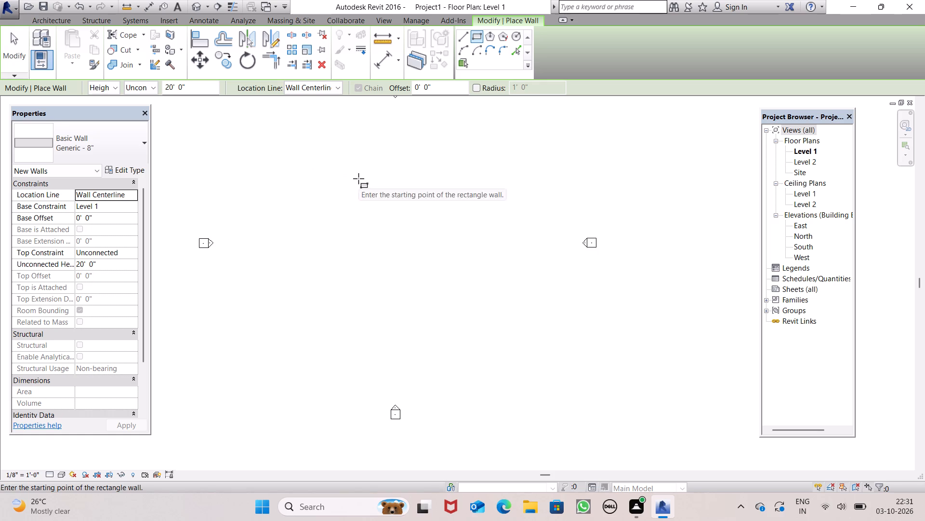
{"action": "left_click", "coordinate": [318, 152]}
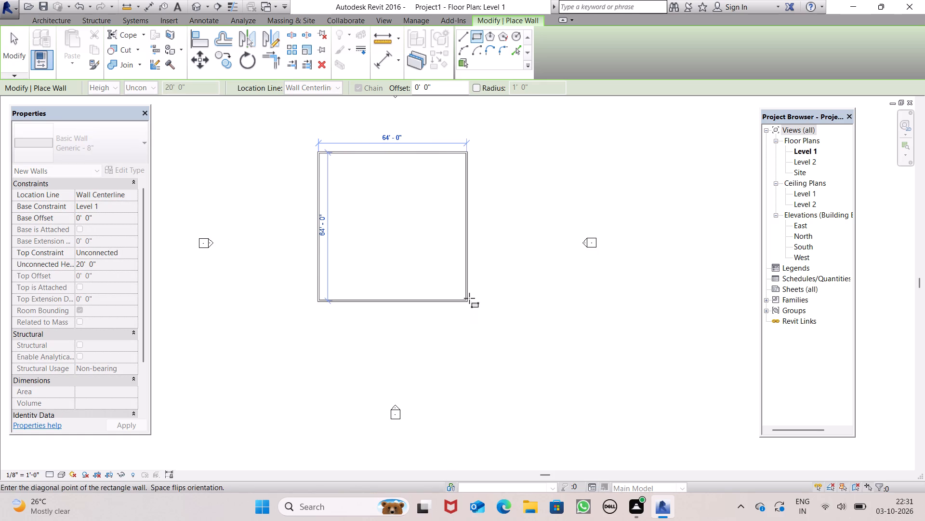
{"action": "left_click", "coordinate": [469, 297]}
{"action": "key", "text": "space"}
{"action": "key", "text": "space"}
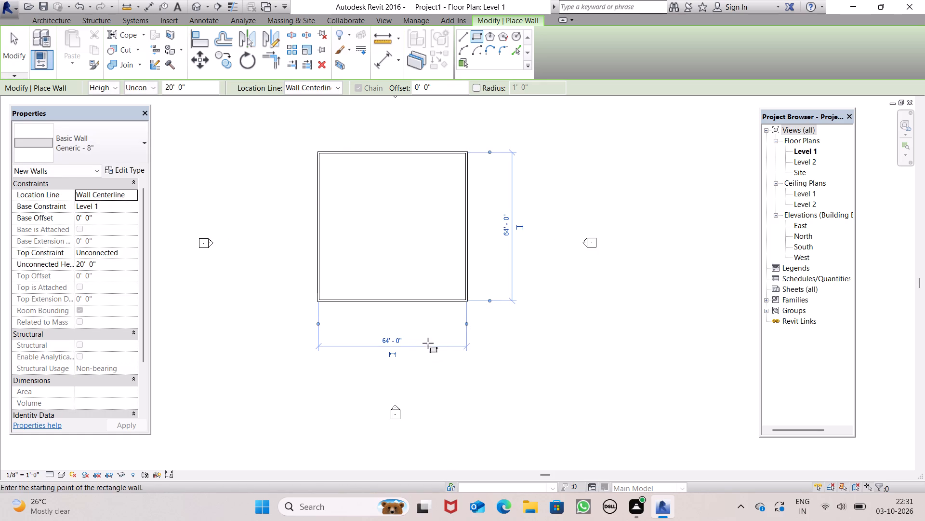
{"action": "key", "text": "space"}
{"action": "key", "text": "space"}
{"action": "key", "text": "Escape"}
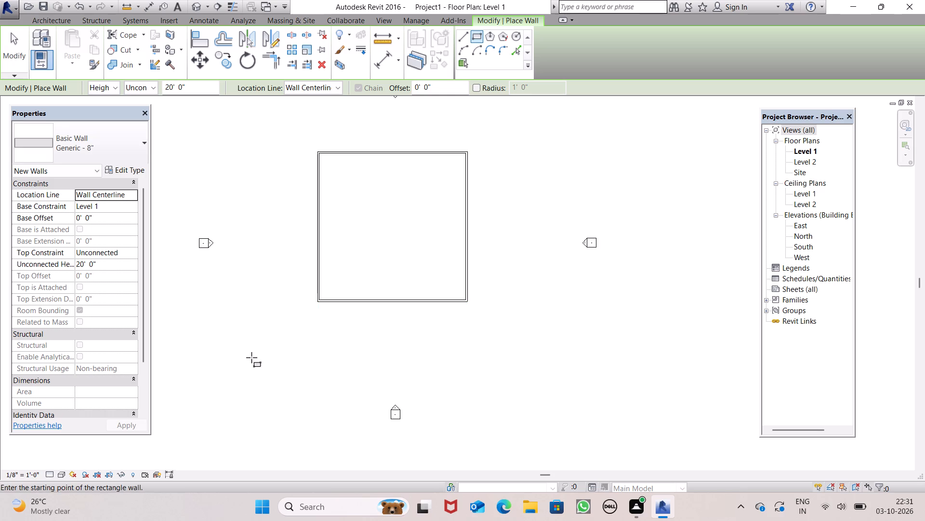
{"action": "key", "text": "Escape"}
Move the south wall so that its distance from the north wall is 50'.
{"action": "left_click", "coordinate": [374, 300]}
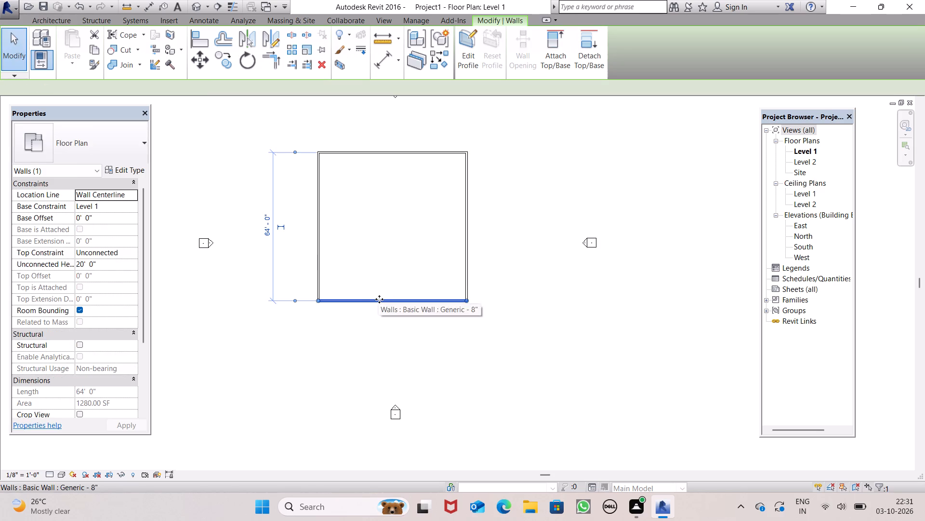
{"action": "left_click", "coordinate": [269, 229]}
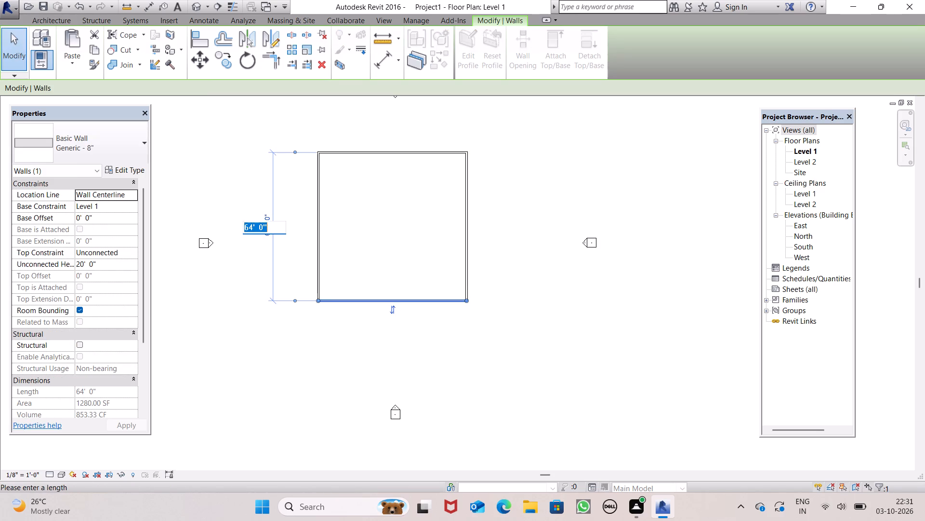
{"action": "key", "text": "BackSpace"}
{"action": "type", "text": "50'"}
{"action": "key", "text": "Return"}
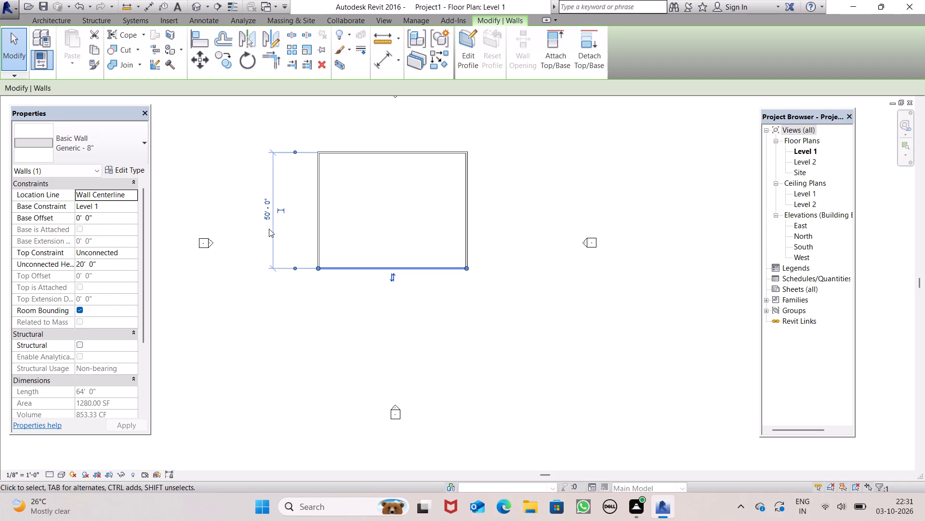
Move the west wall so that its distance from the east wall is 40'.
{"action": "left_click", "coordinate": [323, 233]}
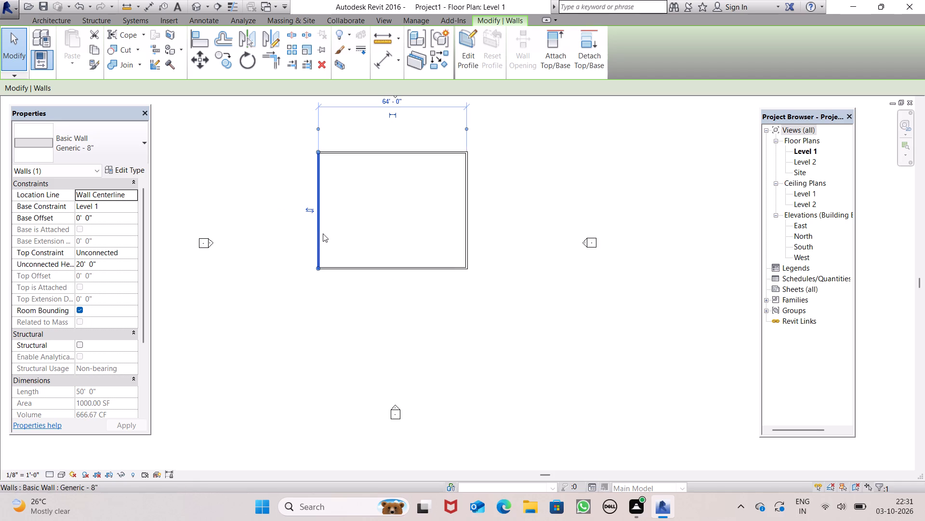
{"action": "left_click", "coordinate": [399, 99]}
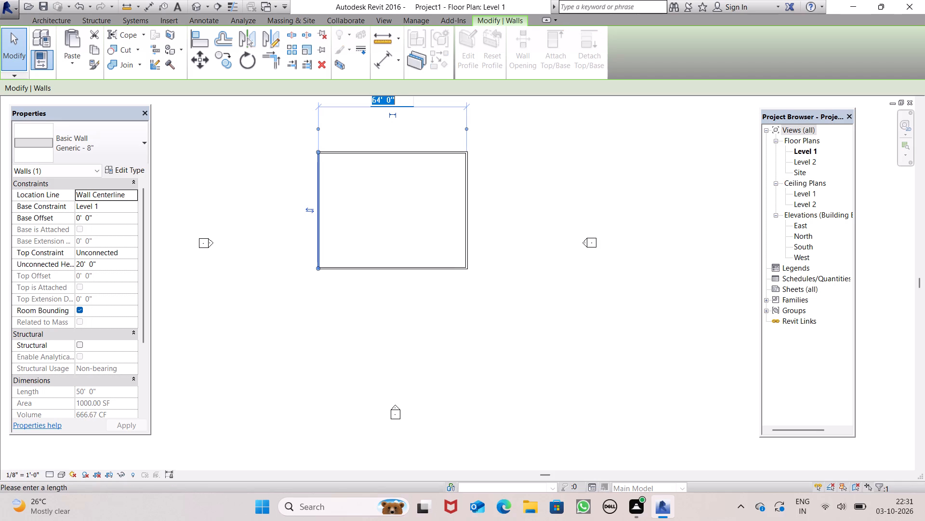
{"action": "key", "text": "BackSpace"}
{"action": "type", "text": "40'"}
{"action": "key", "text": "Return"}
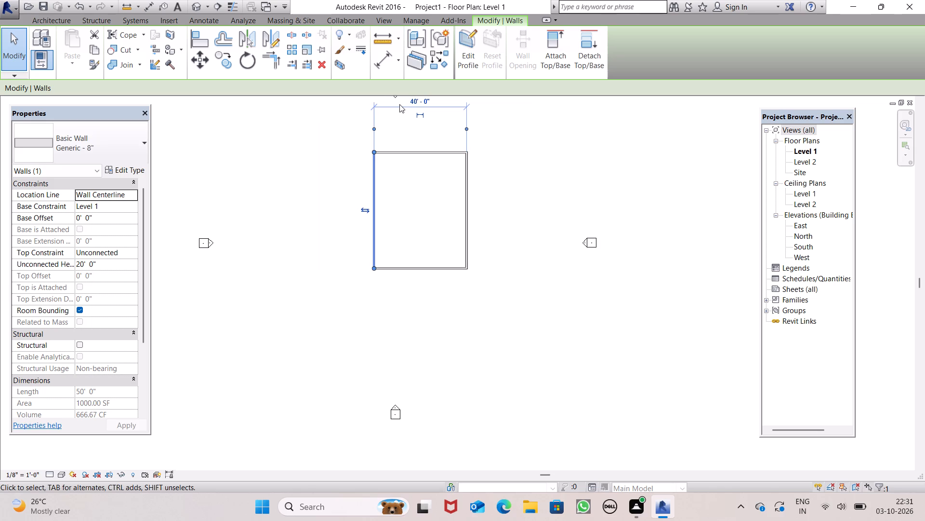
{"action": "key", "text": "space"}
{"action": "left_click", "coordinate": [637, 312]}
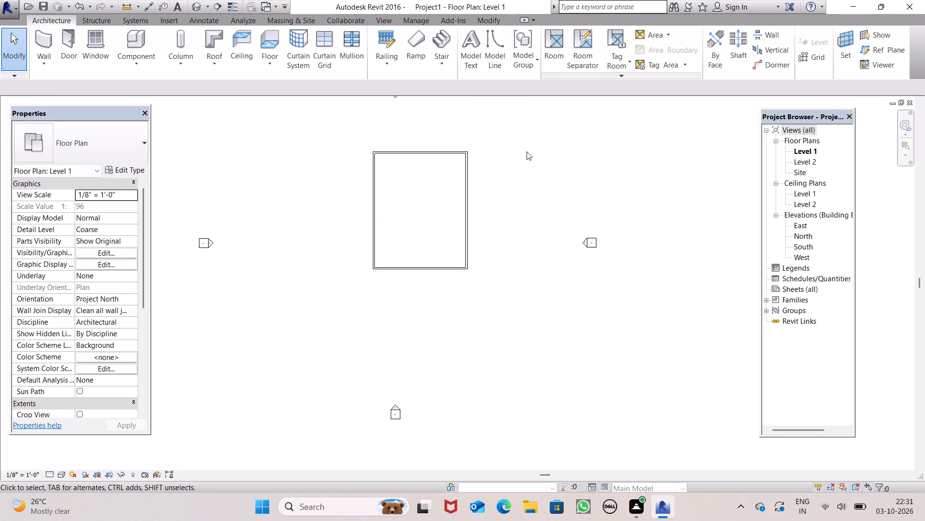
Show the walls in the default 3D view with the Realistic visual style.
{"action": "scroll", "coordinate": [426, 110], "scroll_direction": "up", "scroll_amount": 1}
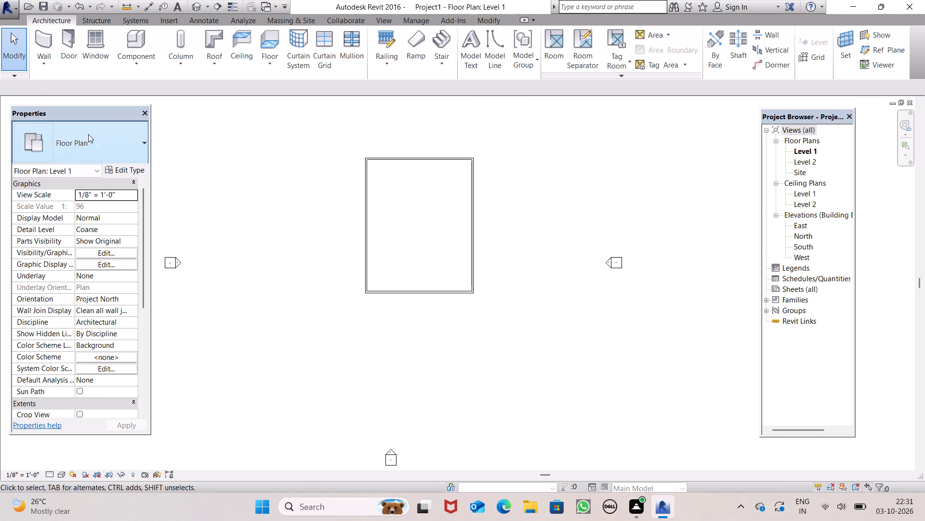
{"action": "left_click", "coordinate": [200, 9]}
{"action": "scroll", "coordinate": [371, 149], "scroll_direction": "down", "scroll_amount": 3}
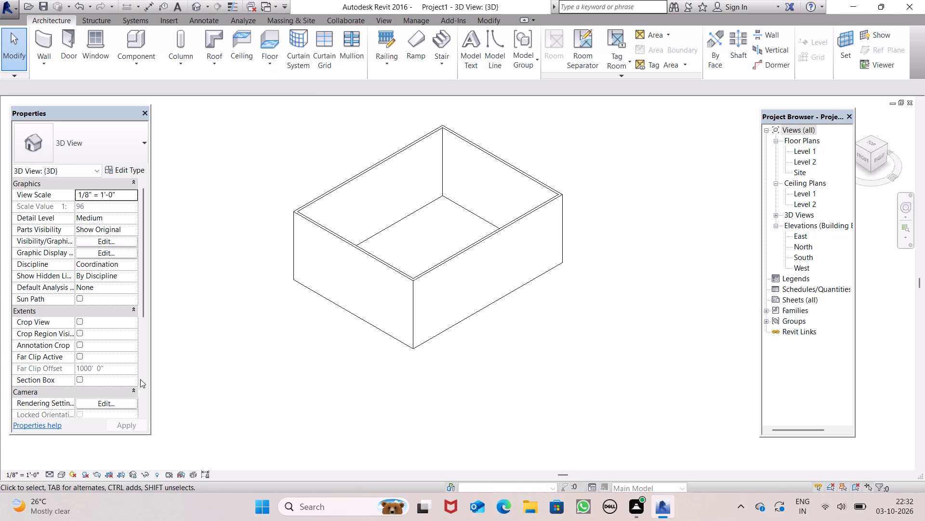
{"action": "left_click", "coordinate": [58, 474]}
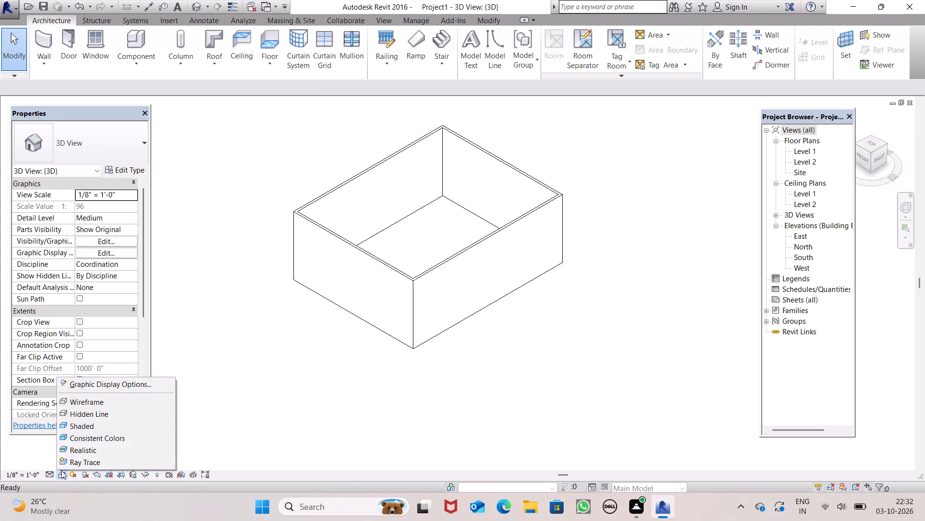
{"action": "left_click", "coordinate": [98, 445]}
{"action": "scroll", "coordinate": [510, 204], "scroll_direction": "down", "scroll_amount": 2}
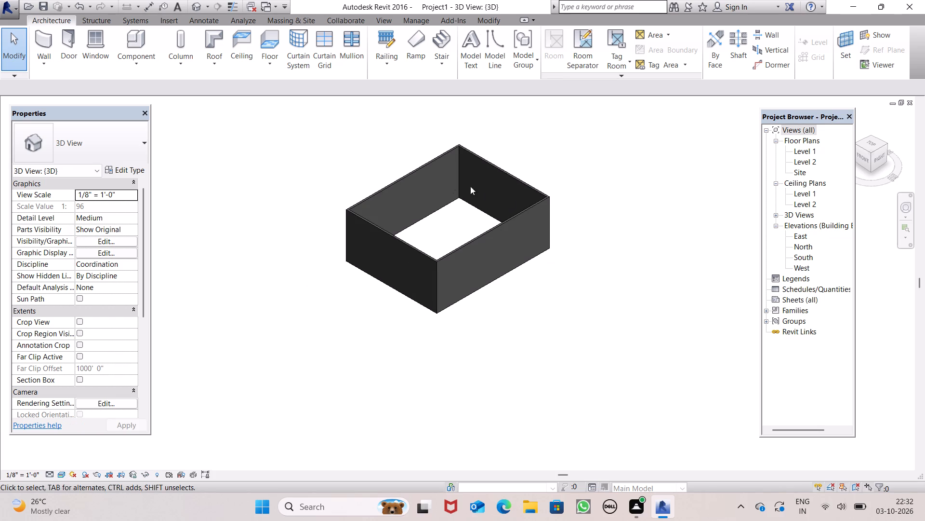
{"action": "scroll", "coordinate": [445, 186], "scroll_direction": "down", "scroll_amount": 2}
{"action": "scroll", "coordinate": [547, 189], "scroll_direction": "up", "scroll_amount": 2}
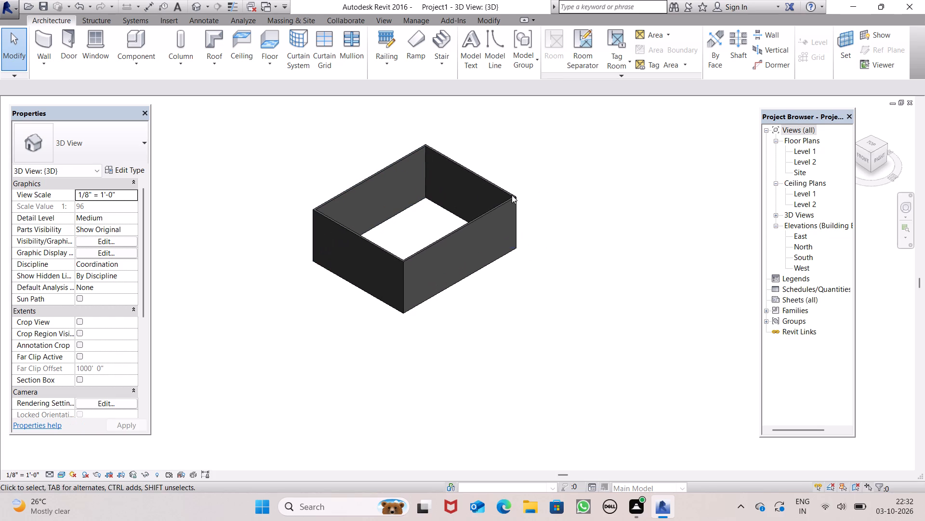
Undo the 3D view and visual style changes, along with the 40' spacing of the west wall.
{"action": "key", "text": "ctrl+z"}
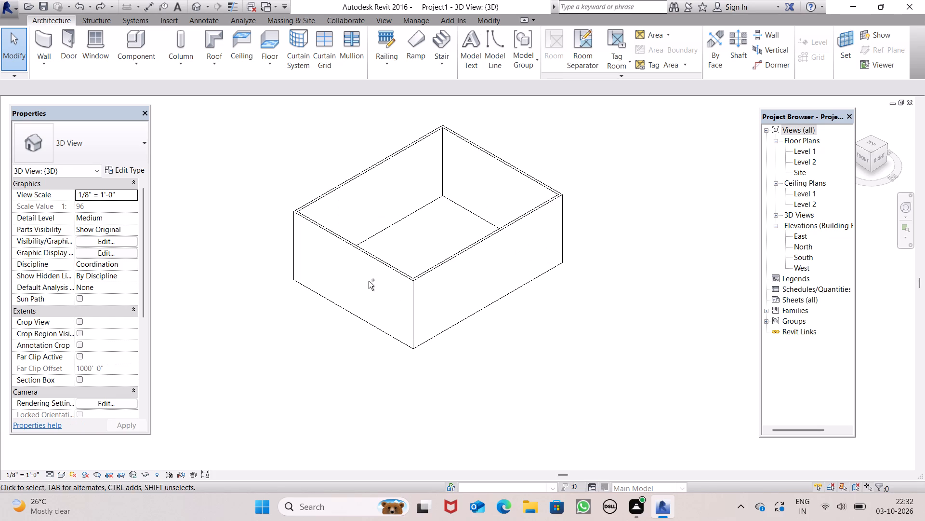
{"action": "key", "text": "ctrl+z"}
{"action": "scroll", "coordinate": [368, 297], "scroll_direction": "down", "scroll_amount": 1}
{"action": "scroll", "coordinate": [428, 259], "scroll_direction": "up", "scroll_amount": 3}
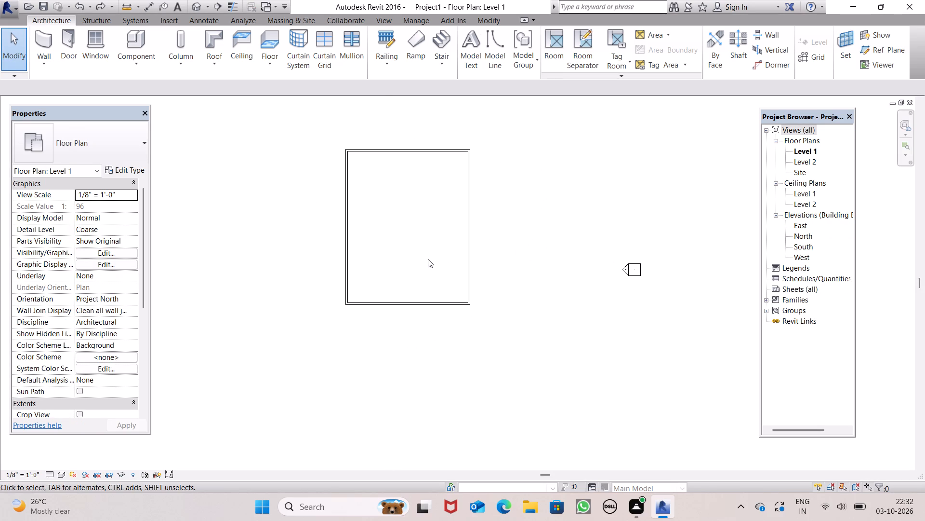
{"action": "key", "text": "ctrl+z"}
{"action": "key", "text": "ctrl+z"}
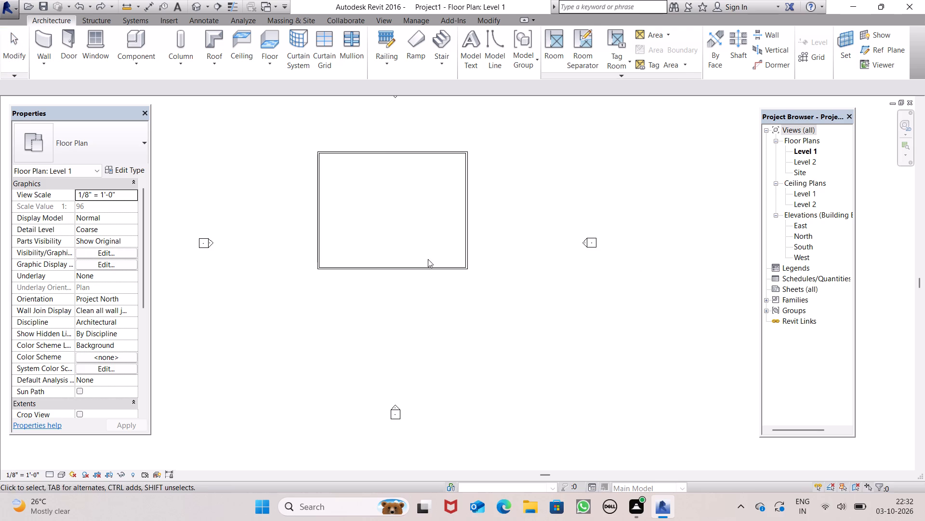
Undo the remaining edits to the rectangular walls until the Level 1 floor plan is empty.
{"action": "key", "text": "ctrl+z"}
{"action": "key", "text": "ctrl+z"}
{"action": "scroll", "coordinate": [428, 259], "scroll_direction": "down", "scroll_amount": 2}
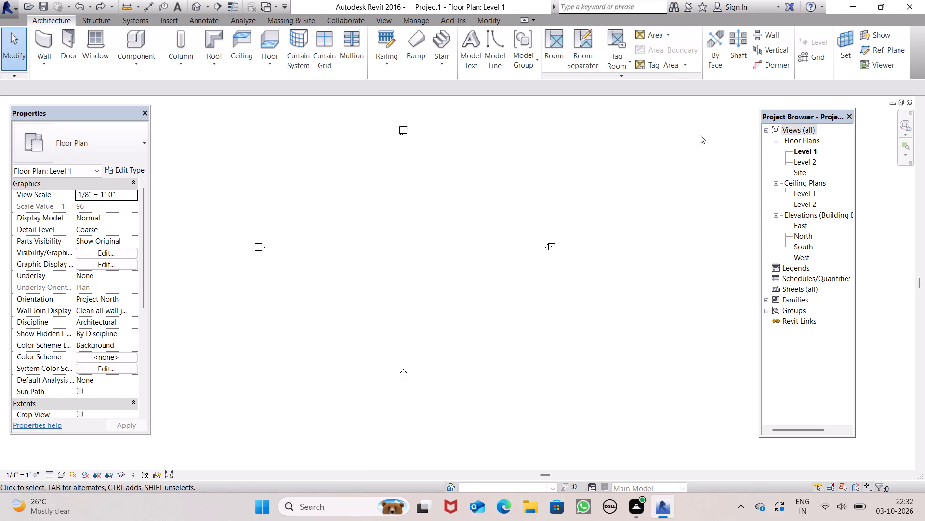
{"action": "scroll", "coordinate": [596, 206], "scroll_direction": "up", "scroll_amount": 2}
{"action": "scroll", "coordinate": [181, 144], "scroll_direction": "down", "scroll_amount": 2}
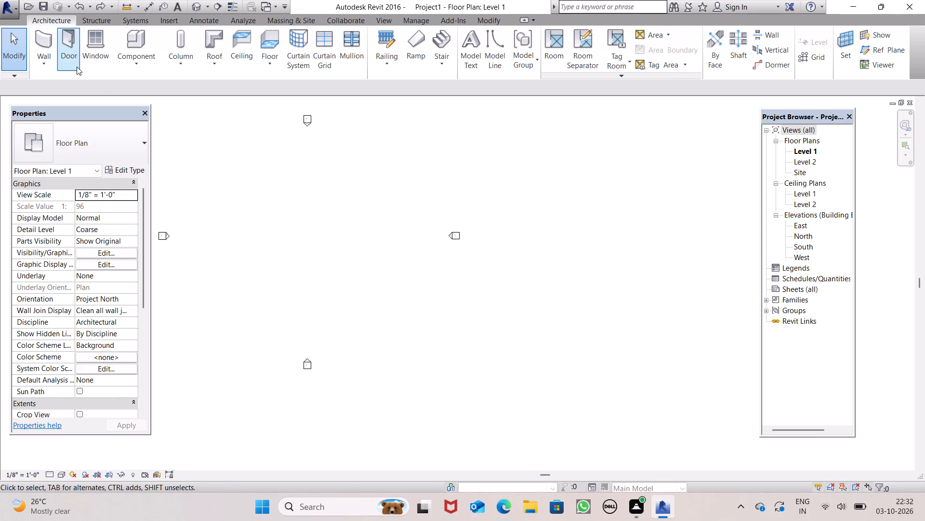
{"action": "scroll", "coordinate": [114, 71], "scroll_direction": "down", "scroll_amount": 2}
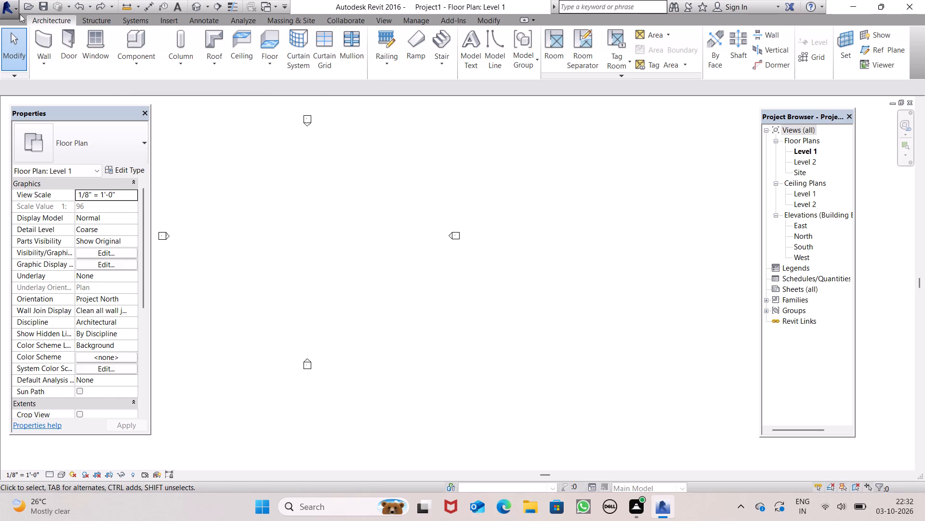
Draw a closed rectangle of Generic - 8" walls, 10' high and about 72' by 72', between the elevation markers on Level 1.
{"action": "left_click", "coordinate": [49, 49]}
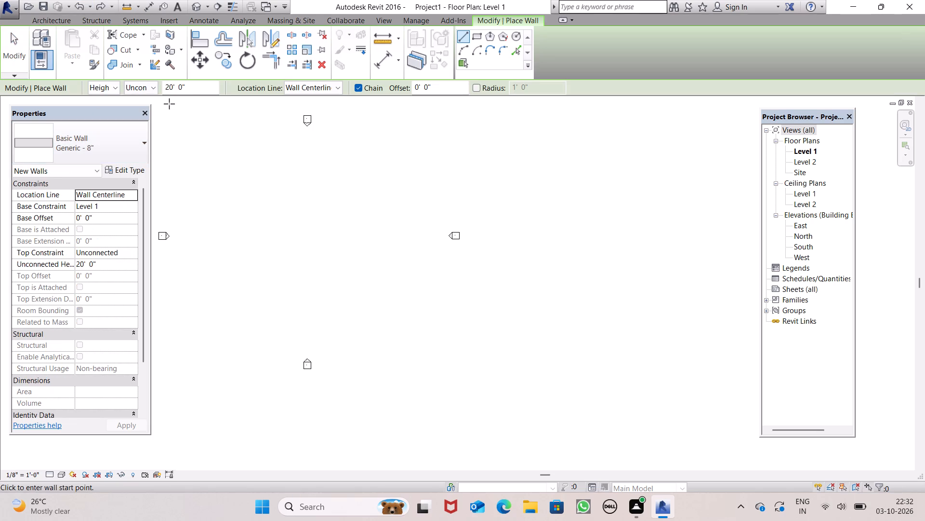
{"action": "left_click", "coordinate": [168, 85]}
{"action": "key", "text": "BackSpace"}
{"action": "key", "text": "1"}
{"action": "key", "text": "Return"}
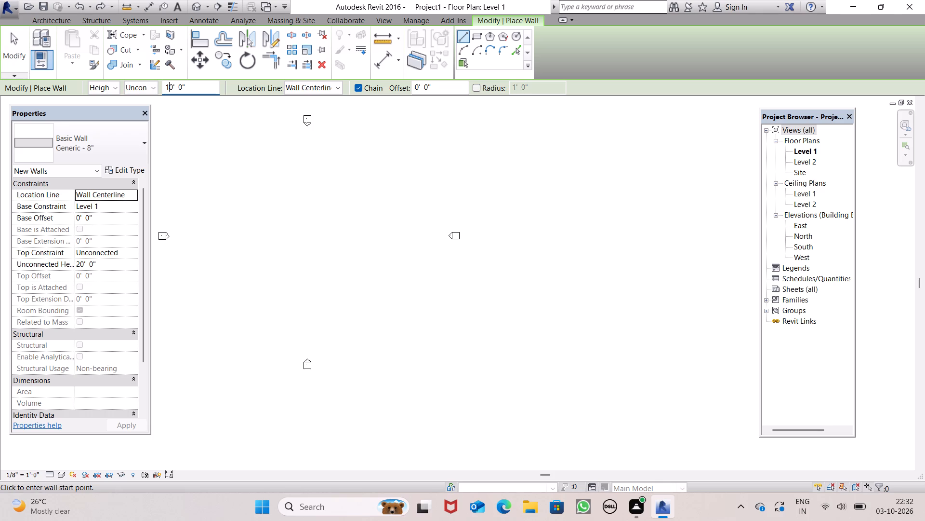
{"action": "left_click_drag", "start_coordinate": [477, 32], "coordinate": [477, 38]}
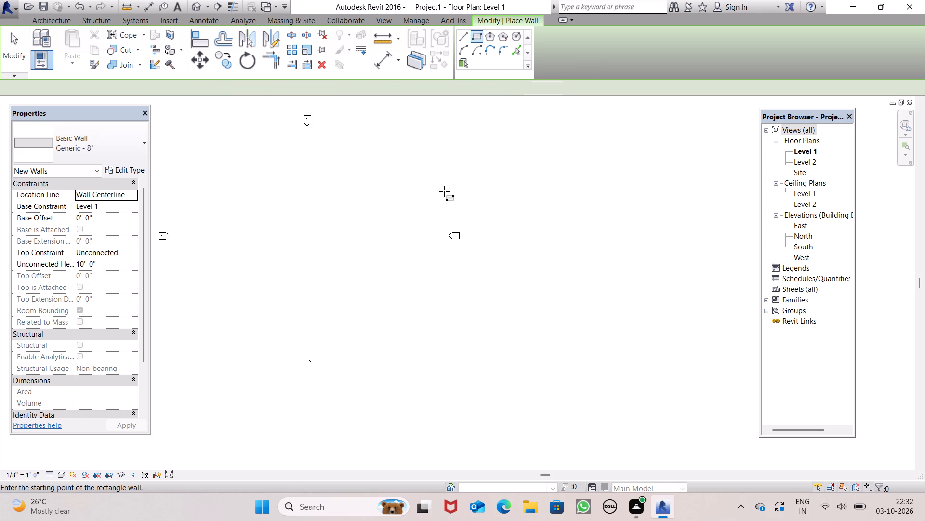
{"action": "left_click", "coordinate": [250, 156]}
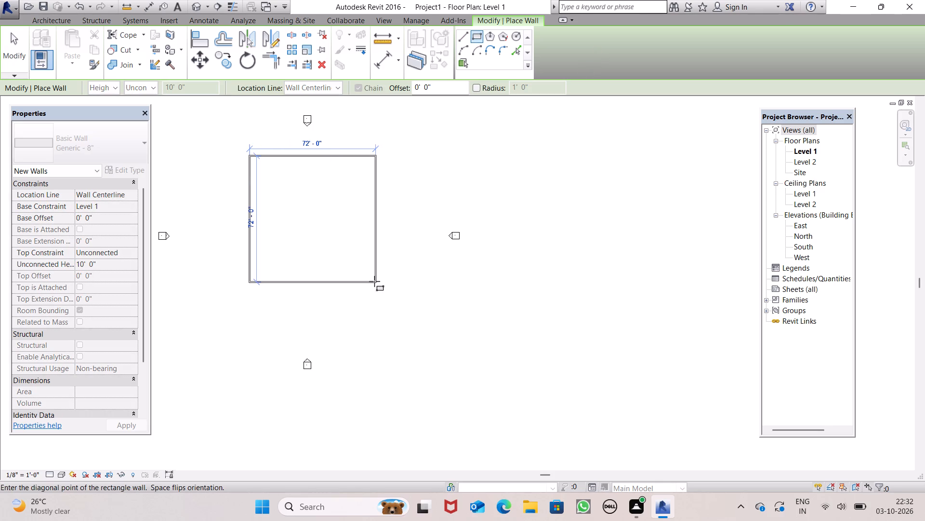
{"action": "left_click", "coordinate": [379, 285]}
{"action": "key", "text": "space"}
{"action": "key", "text": "Escape"}
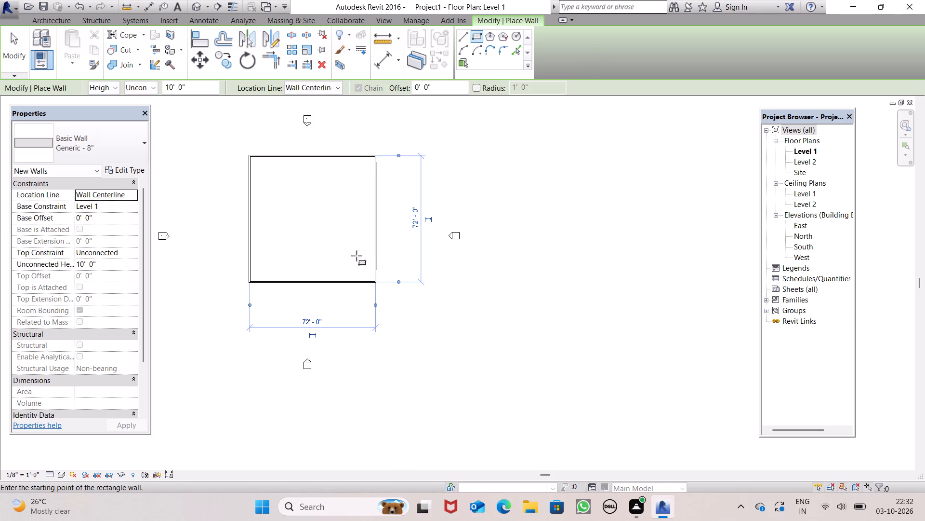
{"action": "key", "text": "Escape"}
{"action": "key", "text": "Escape"}
Move the south wall so that its distance from the north wall is 50'.
{"action": "left_click", "coordinate": [261, 283]}
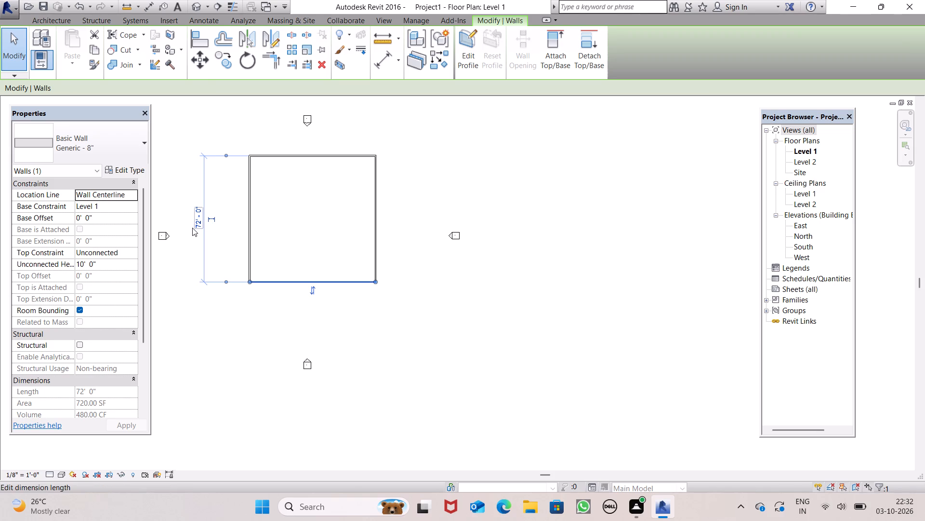
{"action": "left_click", "coordinate": [190, 225]}
{"action": "key", "text": "BackSpace"}
{"action": "type", "text": "50'"}
{"action": "key", "text": "Return"}
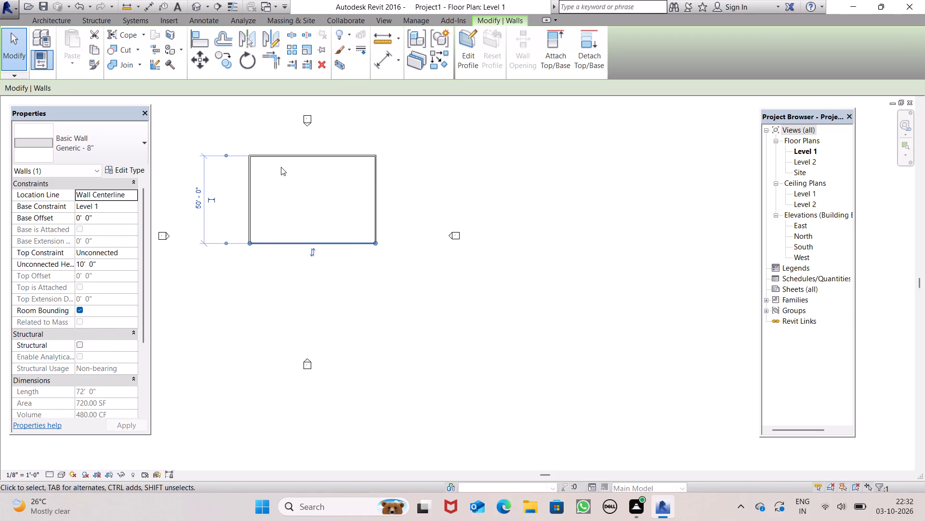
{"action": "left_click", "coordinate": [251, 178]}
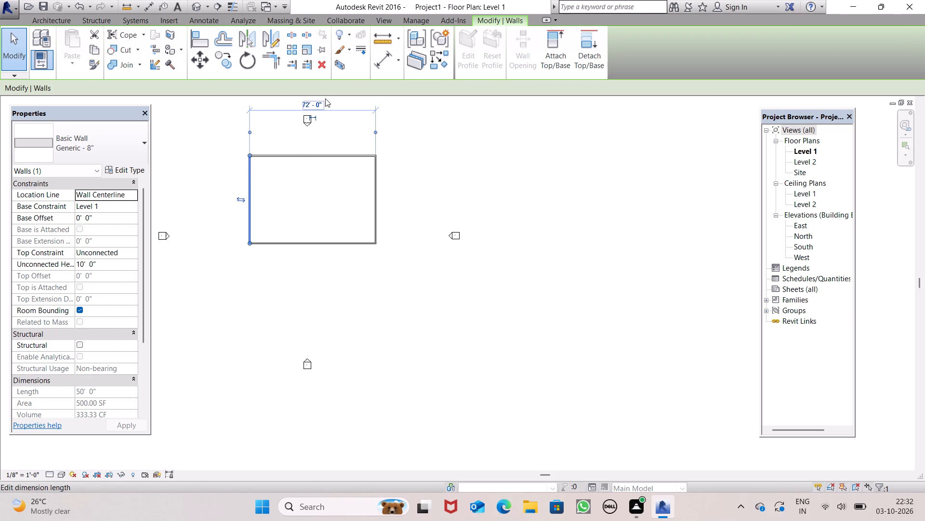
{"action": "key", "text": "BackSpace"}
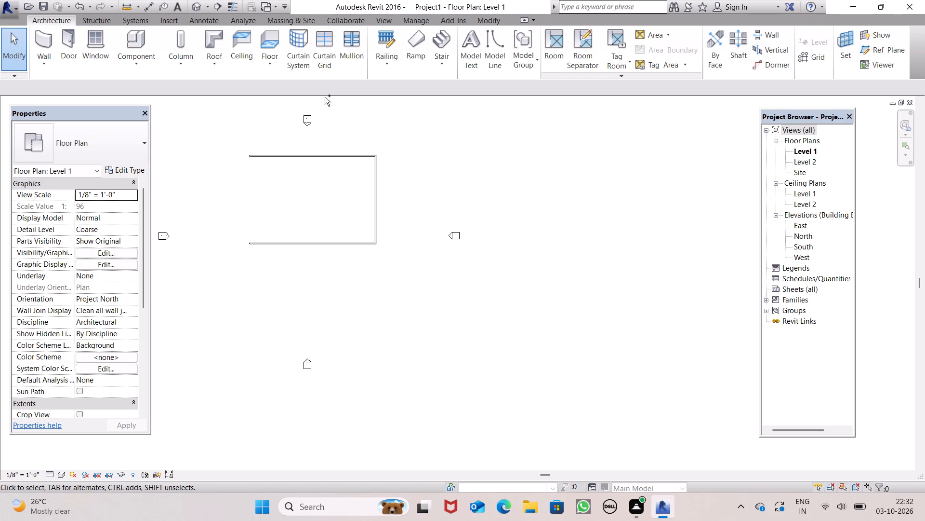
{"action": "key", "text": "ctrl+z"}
Move the west wall so that its distance from the east wall is 30'.
{"action": "left_click", "coordinate": [250, 186]}
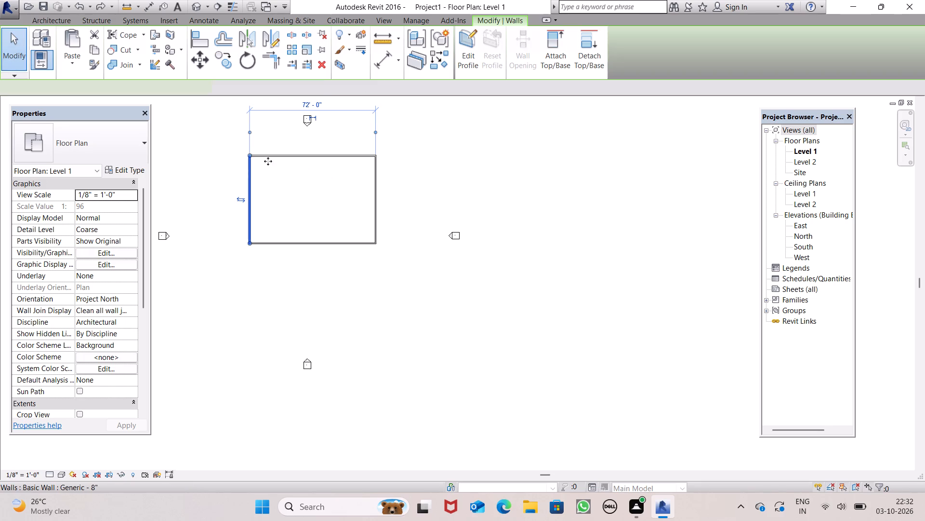
{"action": "left_click", "coordinate": [319, 109]}
{"action": "key", "text": "BackSpace"}
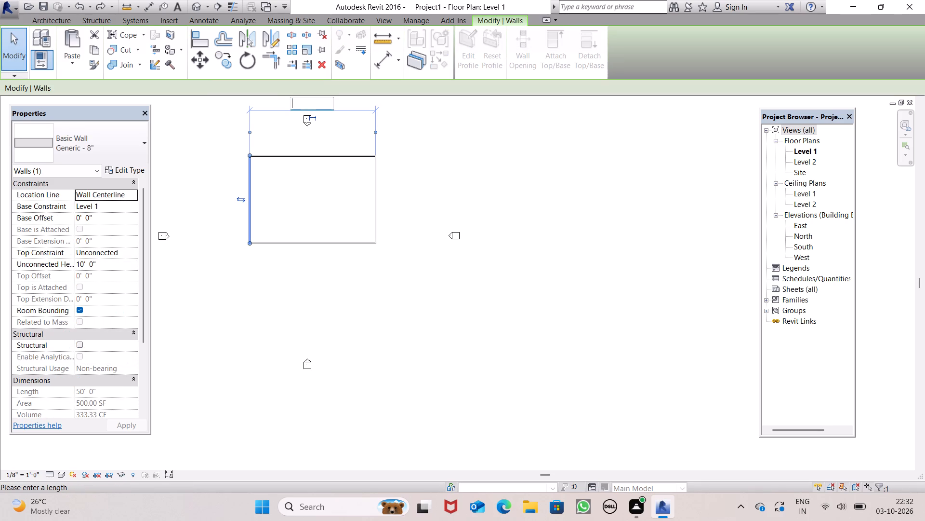
{"action": "type", "text": "30'"}
{"action": "key", "text": "Return"}
{"action": "key", "text": "space"}
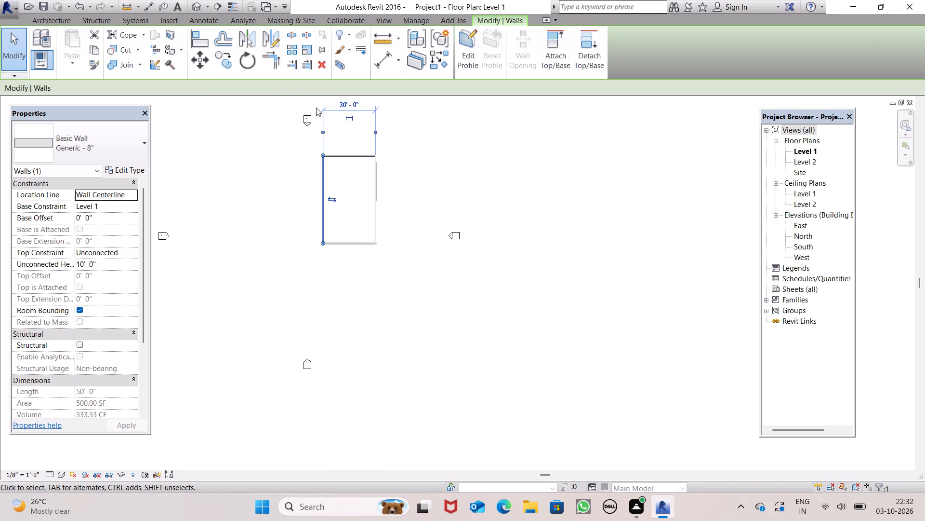
{"action": "key", "text": "space"}
{"action": "left_click", "coordinate": [579, 216]}
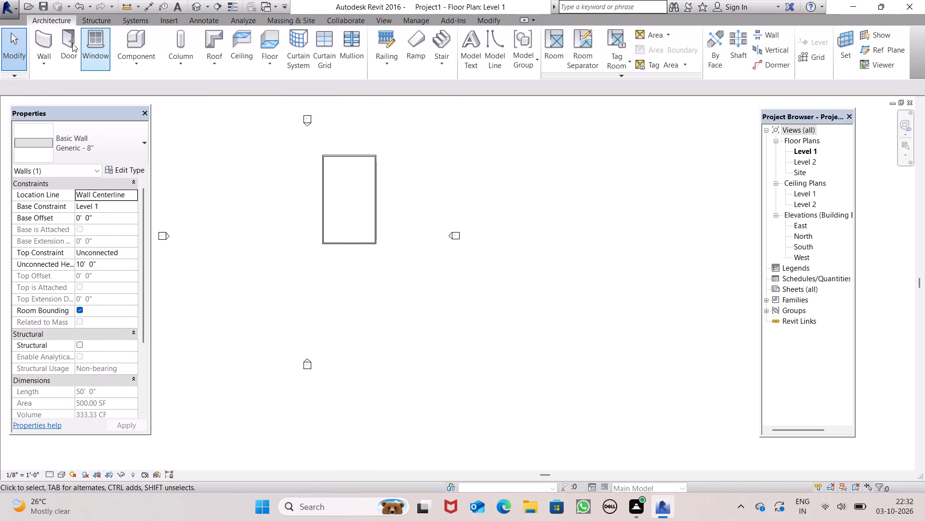
Open the default 3D view of the walls.
{"action": "left_click", "coordinate": [205, 6]}
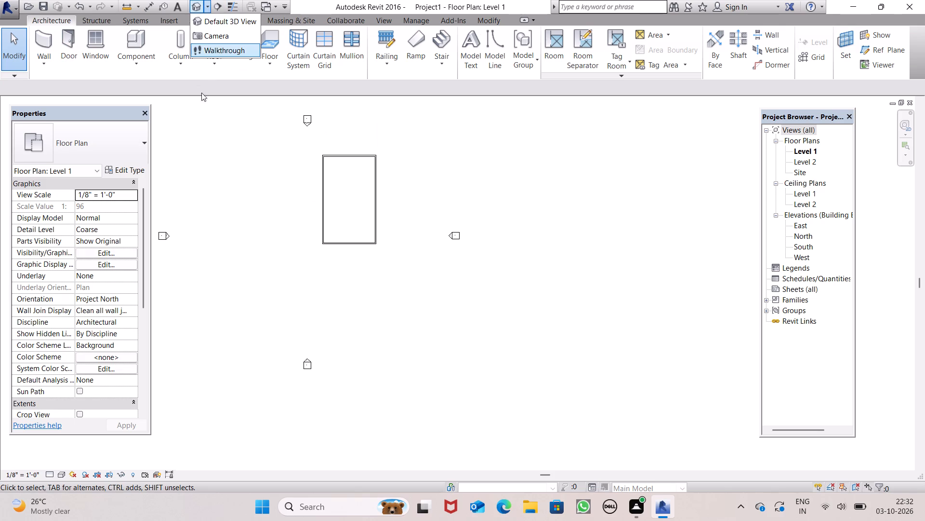
{"action": "left_click", "coordinate": [194, 8]}
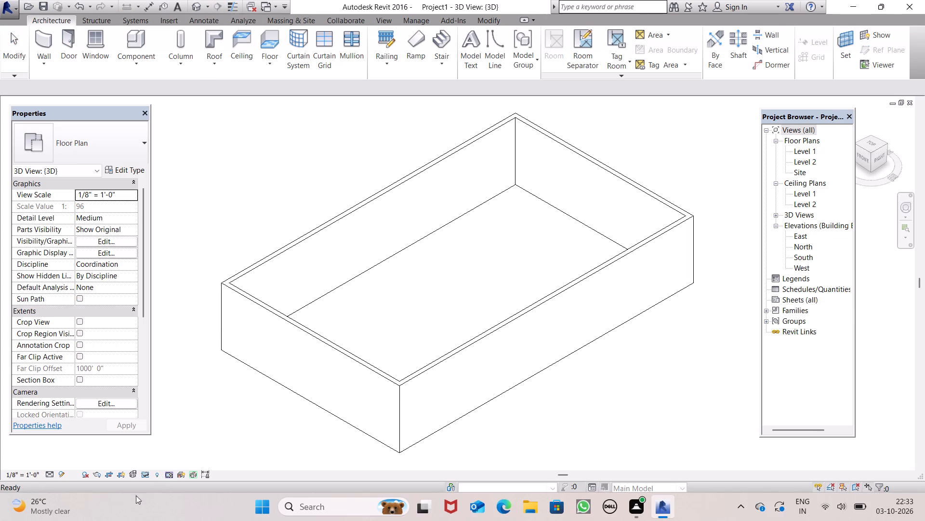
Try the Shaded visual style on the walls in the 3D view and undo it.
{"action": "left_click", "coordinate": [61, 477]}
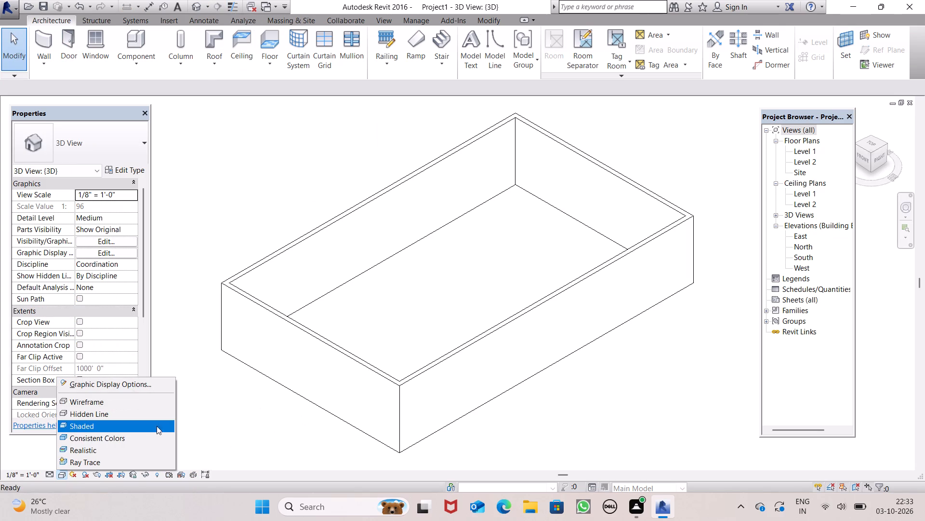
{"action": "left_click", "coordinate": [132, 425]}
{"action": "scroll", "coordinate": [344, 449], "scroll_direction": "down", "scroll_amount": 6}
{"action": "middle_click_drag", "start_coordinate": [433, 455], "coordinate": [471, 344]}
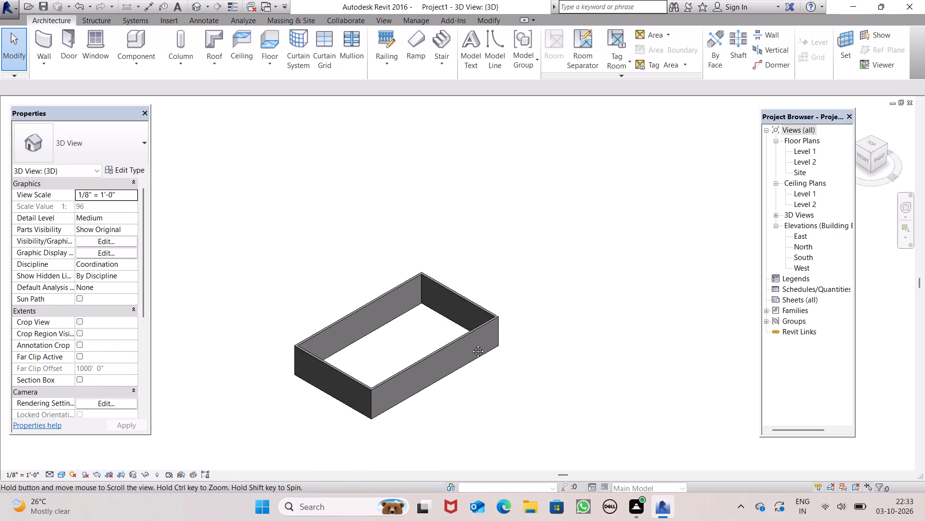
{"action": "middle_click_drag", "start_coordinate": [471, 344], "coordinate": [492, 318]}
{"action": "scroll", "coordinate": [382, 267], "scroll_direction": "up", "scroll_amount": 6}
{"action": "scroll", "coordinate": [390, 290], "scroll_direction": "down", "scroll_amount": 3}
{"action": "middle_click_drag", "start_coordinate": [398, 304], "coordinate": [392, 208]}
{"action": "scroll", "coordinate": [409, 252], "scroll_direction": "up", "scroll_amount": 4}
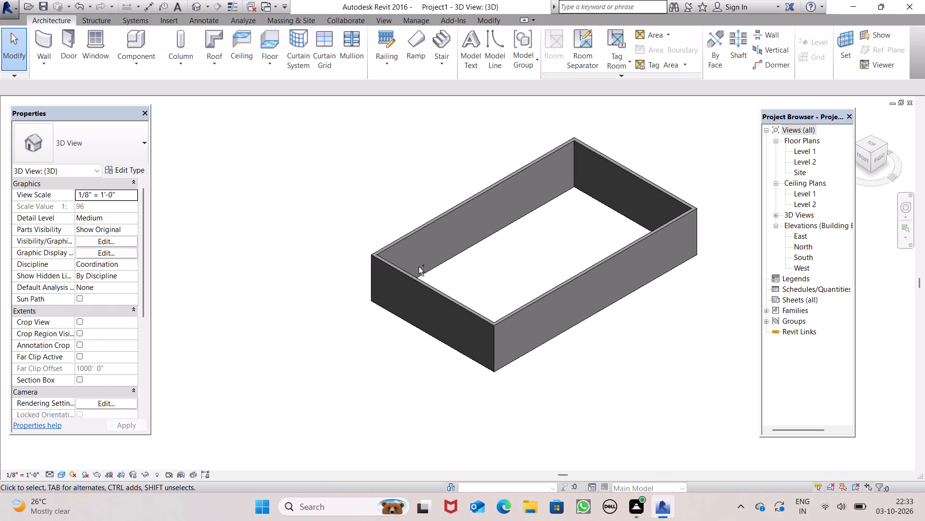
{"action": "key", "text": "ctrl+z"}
Set the 3D view's visual style to Realistic.
{"action": "scroll", "coordinate": [419, 267], "scroll_direction": "down", "scroll_amount": 7}
{"action": "scroll", "coordinate": [367, 356], "scroll_direction": "up", "scroll_amount": 5}
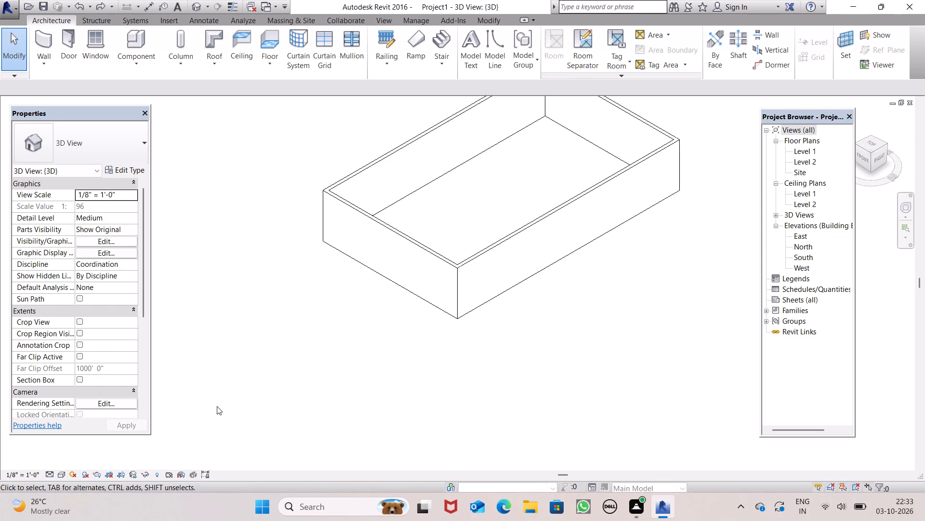
{"action": "scroll", "coordinate": [90, 438], "scroll_direction": "down", "scroll_amount": 1}
{"action": "left_click", "coordinate": [63, 478]}
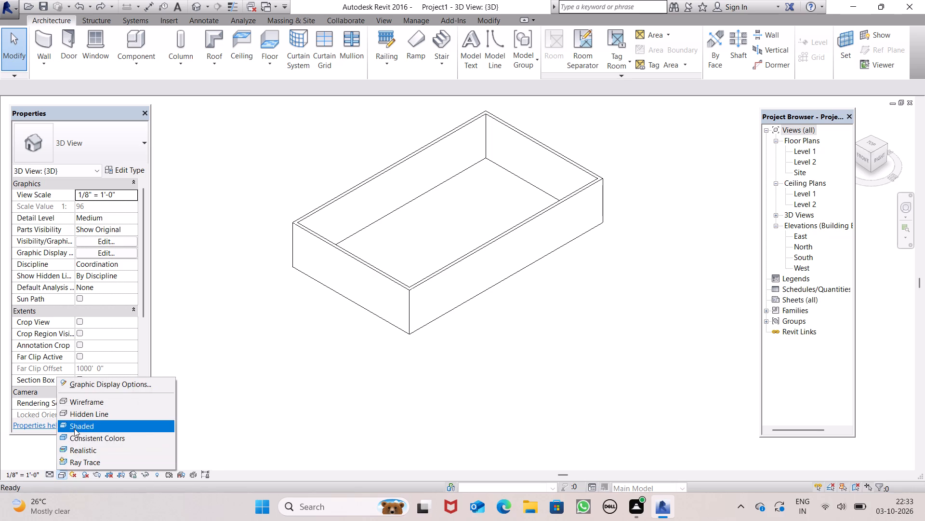
{"action": "left_click", "coordinate": [82, 446]}
Examine the rectangular wall enclosure in 3D from the front and from above.
{"action": "scroll", "coordinate": [309, 335], "scroll_direction": "down", "scroll_amount": 6}
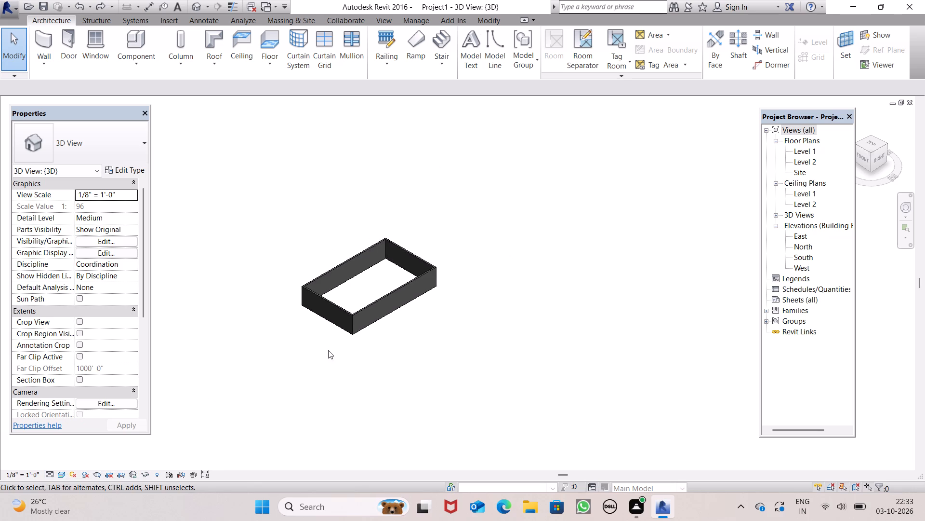
{"action": "middle_click_drag", "start_coordinate": [330, 349], "coordinate": [436, 315]}
{"action": "middle_click_drag", "start_coordinate": [462, 310], "coordinate": [595, 235], "text": "shift"}
{"action": "middle_click_drag", "start_coordinate": [530, 285], "coordinate": [444, 247], "text": "shift"}
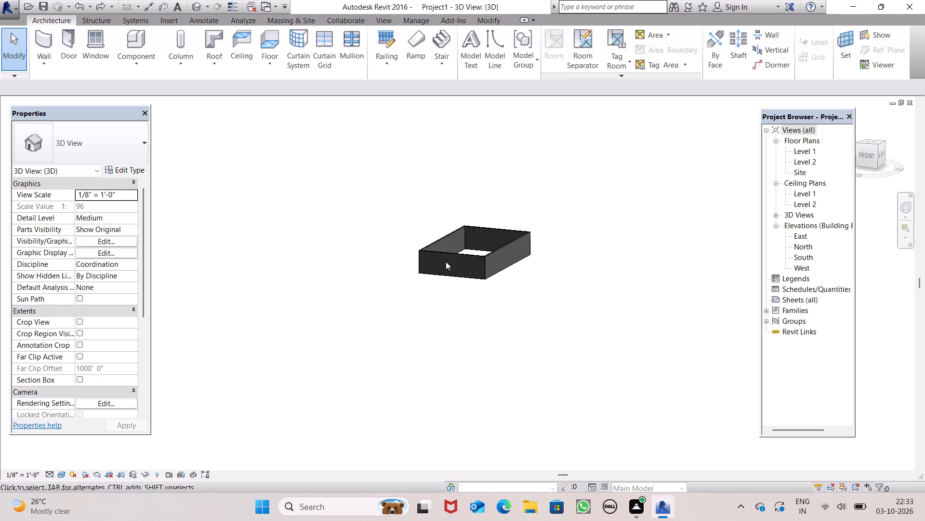
{"action": "scroll", "coordinate": [446, 261], "scroll_direction": "up", "scroll_amount": 3}
{"action": "middle_click_drag", "start_coordinate": [529, 321], "coordinate": [570, 304]}
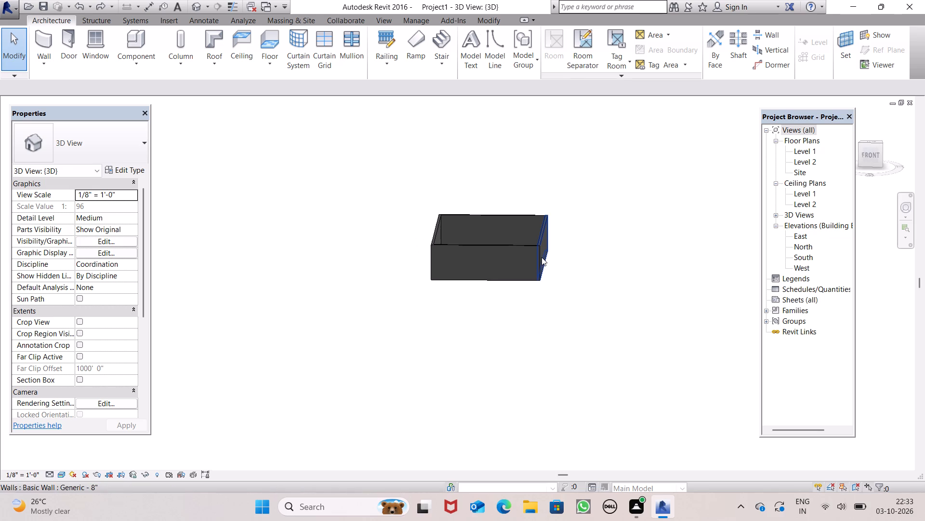
{"action": "scroll", "coordinate": [542, 257], "scroll_direction": "up", "scroll_amount": 1}
{"action": "left_click", "coordinate": [590, 255]}
{"action": "scroll", "coordinate": [555, 241], "scroll_direction": "up", "scroll_amount": 1}
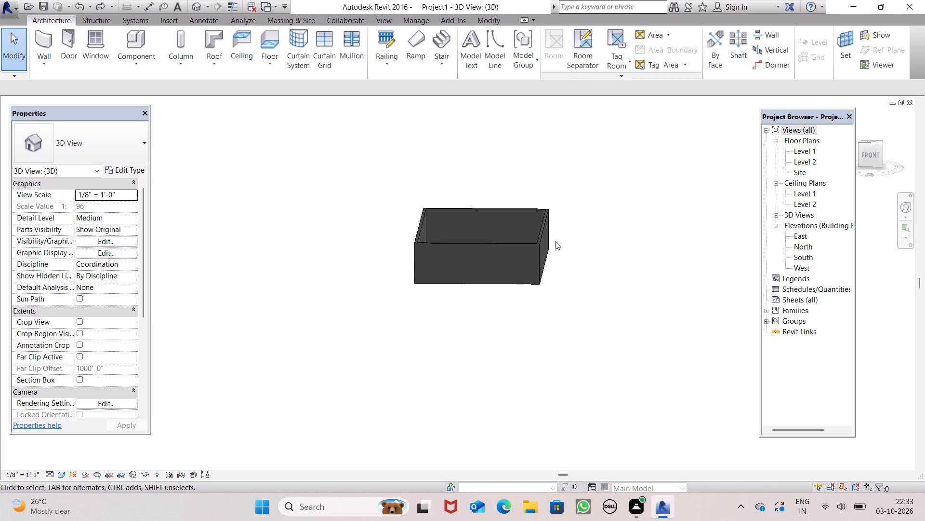
{"action": "scroll", "coordinate": [555, 241], "scroll_direction": "up", "scroll_amount": 3}
{"action": "scroll", "coordinate": [479, 285], "scroll_direction": "down", "scroll_amount": 3}
{"action": "scroll", "coordinate": [486, 250], "scroll_direction": "up", "scroll_amount": 3}
{"action": "scroll", "coordinate": [490, 264], "scroll_direction": "down", "scroll_amount": 2}
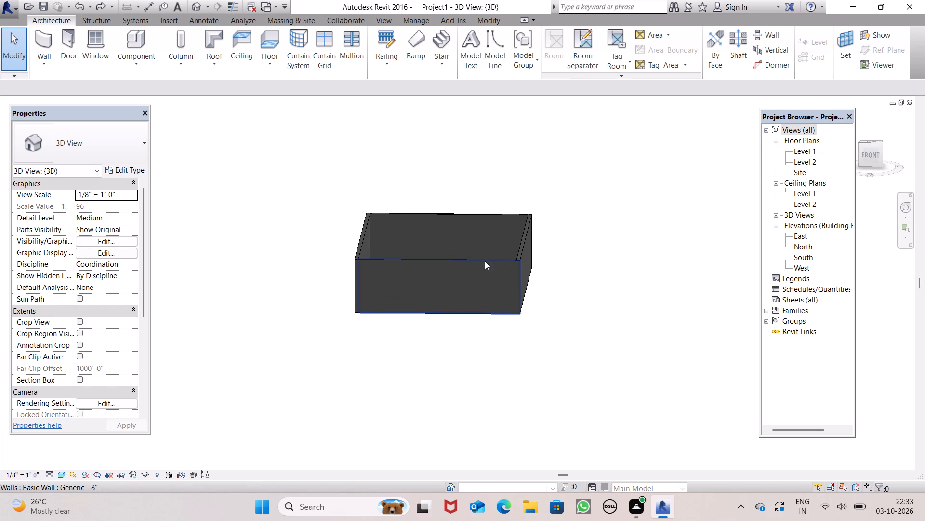
{"action": "middle_click_drag", "start_coordinate": [484, 260], "coordinate": [511, 321]}
{"action": "scroll", "coordinate": [473, 267], "scroll_direction": "up", "scroll_amount": 3}
{"action": "scroll", "coordinate": [494, 273], "scroll_direction": "down", "scroll_amount": 5}
{"action": "middle_click_drag", "start_coordinate": [502, 288], "coordinate": [531, 414]}
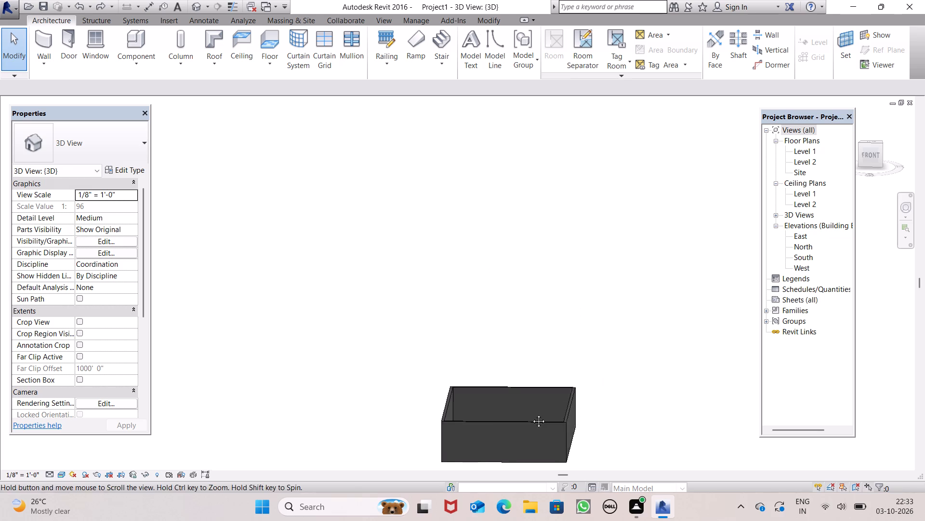
{"action": "middle_click_drag", "start_coordinate": [531, 414], "coordinate": [531, 415]}
{"action": "scroll", "coordinate": [531, 415], "scroll_direction": "up", "scroll_amount": 1}
{"action": "scroll", "coordinate": [528, 325], "scroll_direction": "down", "scroll_amount": 3}
{"action": "scroll", "coordinate": [525, 328], "scroll_direction": "up", "scroll_amount": 3}
{"action": "scroll", "coordinate": [525, 328], "scroll_direction": "down", "scroll_amount": 5}
{"action": "middle_click_drag", "start_coordinate": [520, 363], "coordinate": [527, 499], "text": "shift"}
{"action": "scroll", "coordinate": [555, 431], "scroll_direction": "up", "scroll_amount": 5}
{"action": "scroll", "coordinate": [510, 265], "scroll_direction": "down", "scroll_amount": 6}
{"action": "middle_click_drag", "start_coordinate": [537, 317], "coordinate": [549, 380]}
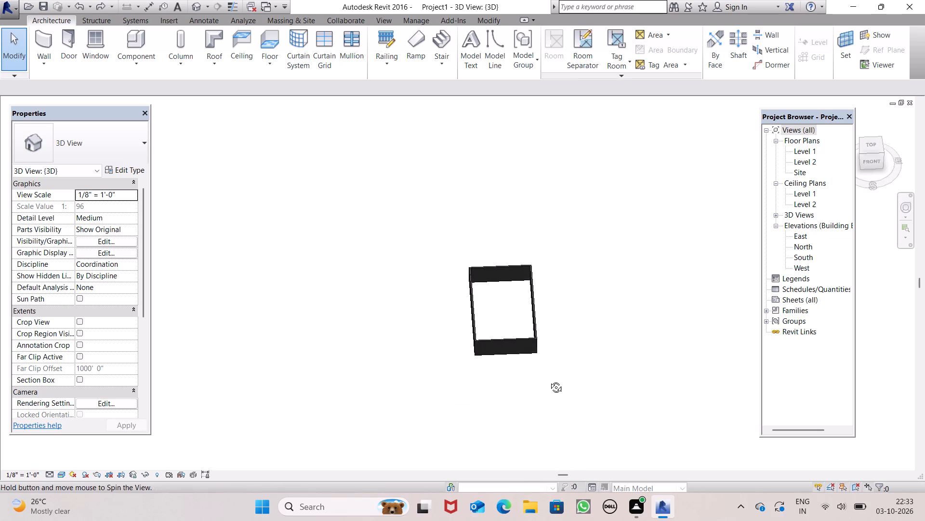
{"action": "middle_click_drag", "start_coordinate": [549, 380], "coordinate": [549, 381]}
{"action": "scroll", "coordinate": [550, 361], "scroll_direction": "up", "scroll_amount": 6}
{"action": "scroll", "coordinate": [550, 361], "scroll_direction": "down", "scroll_amount": 3}
{"action": "scroll", "coordinate": [557, 191], "scroll_direction": "up", "scroll_amount": 4}
{"action": "scroll", "coordinate": [555, 190], "scroll_direction": "down", "scroll_amount": 2}
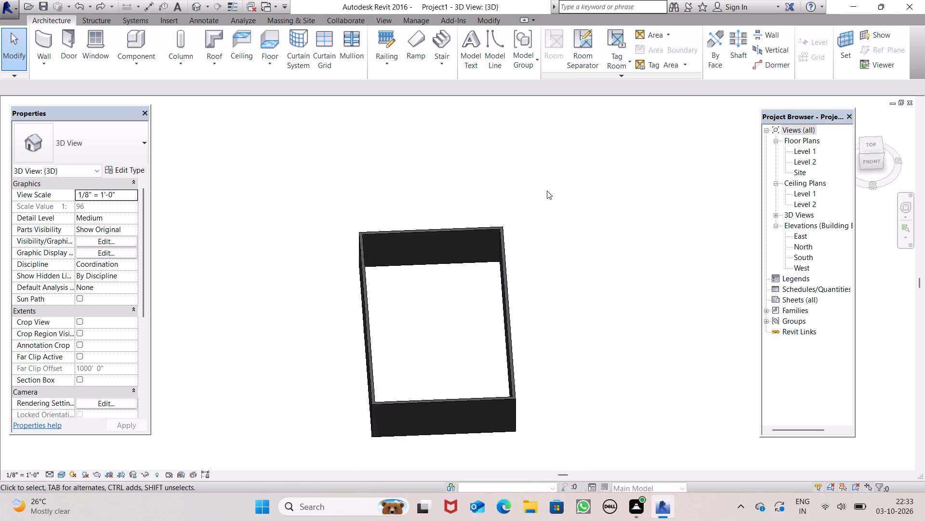
{"action": "scroll", "coordinate": [533, 237], "scroll_direction": "up", "scroll_amount": 2}
{"action": "scroll", "coordinate": [533, 237], "scroll_direction": "down", "scroll_amount": 1}
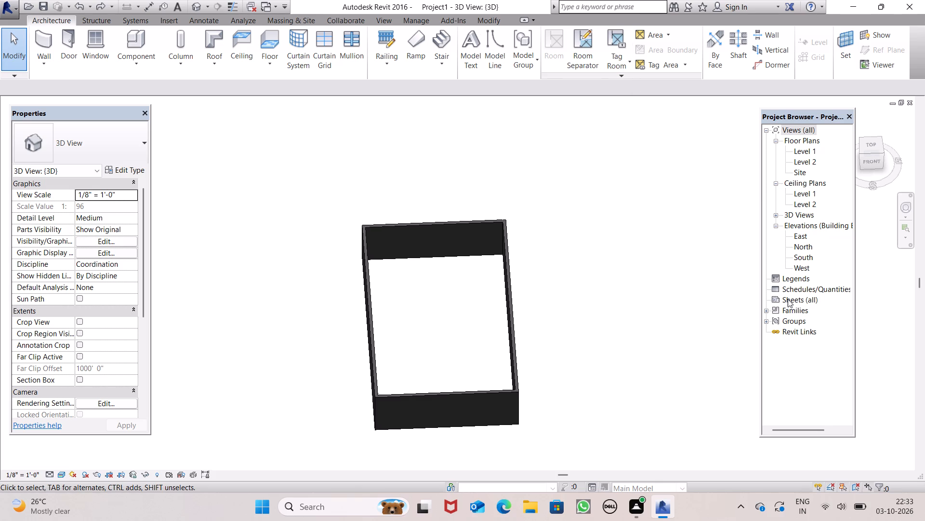
Open the East building elevation to show the walls together with the Level 1 and Level 2 lines.
{"action": "double_click", "coordinate": [802, 235]}
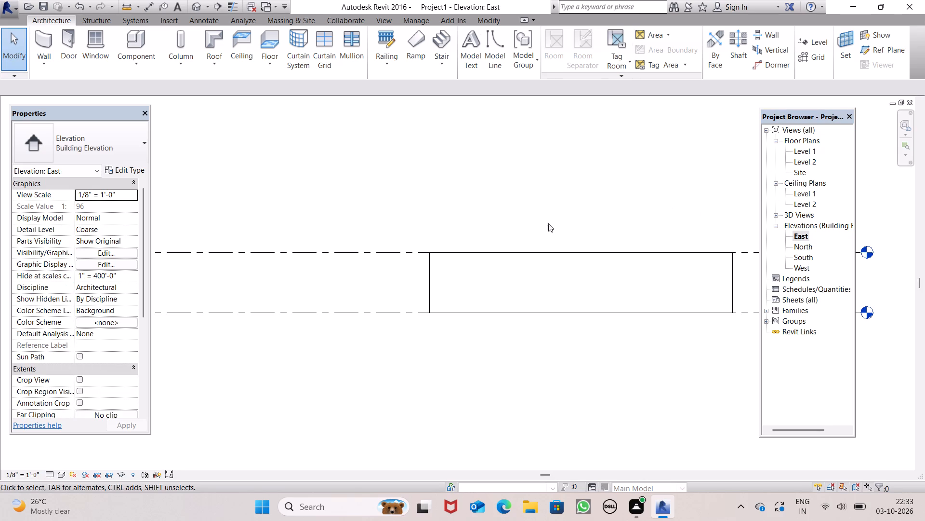
{"action": "scroll", "coordinate": [484, 239], "scroll_direction": "down", "scroll_amount": 3}
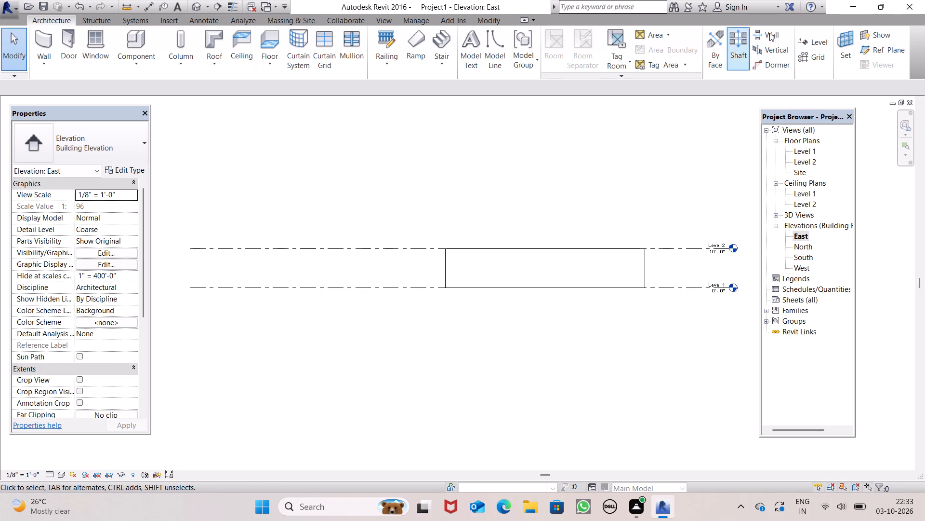
Add a level 6" above Level 2 with the Level tool, offsetting from the picked Level 2 line.
{"action": "left_click", "coordinate": [830, 40]}
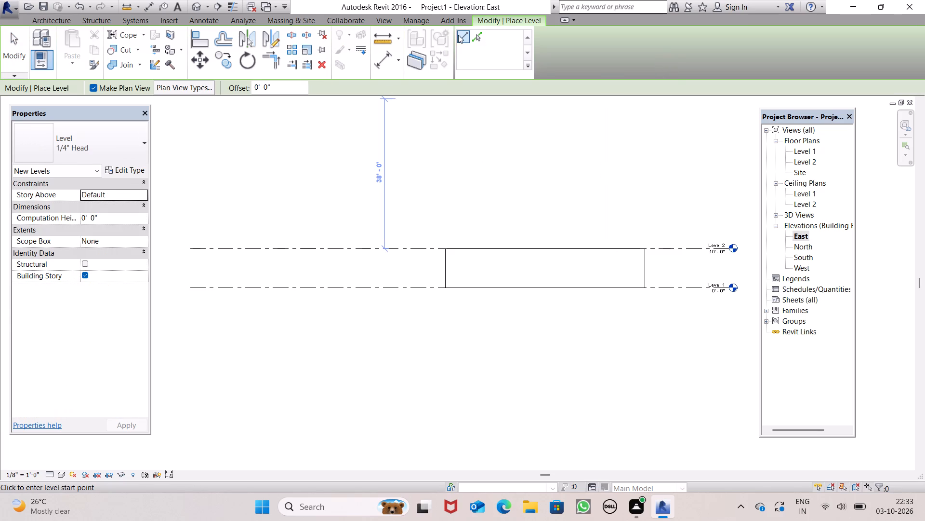
{"action": "left_click", "coordinate": [473, 37]}
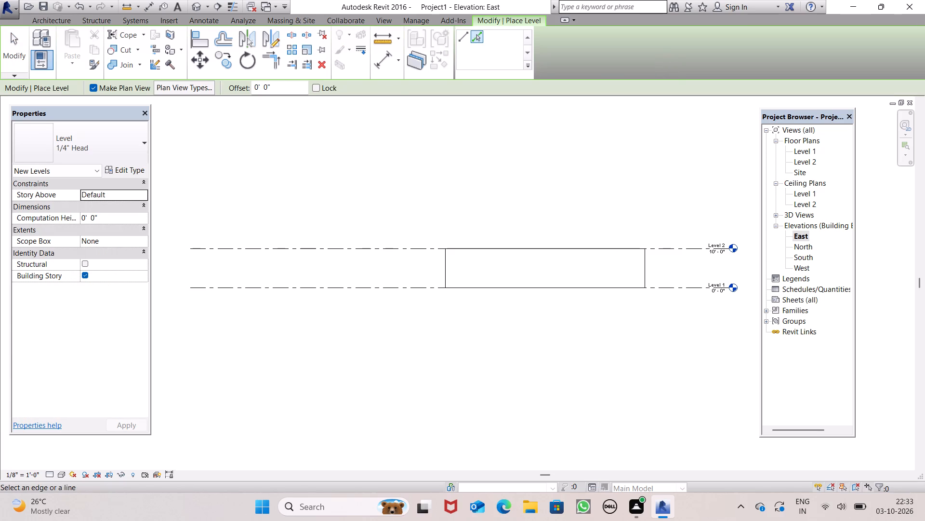
{"action": "left_click", "coordinate": [254, 83]}
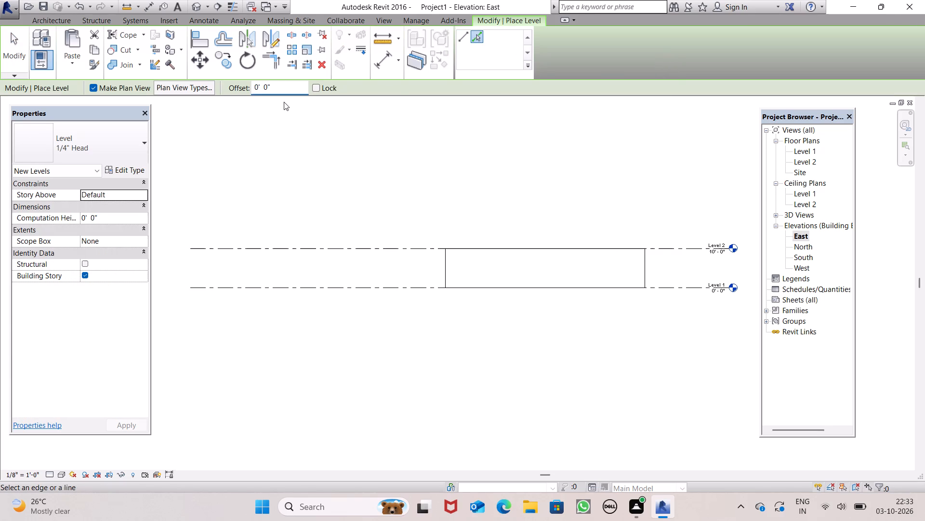
{"action": "left_click", "coordinate": [261, 90]}
{"action": "left_click", "coordinate": [284, 84]}
{"action": "key", "text": "Delete"}
{"action": "key", "text": "BackSpace"}
{"action": "key", "text": "BackSpace"}
{"action": "key", "text": "BackSpace"}
{"action": "key", "text": "BackSpace"}
{"action": "key", "text": "BackSpace"}
{"action": "key", "text": "BackSpace"}
{"action": "key", "text": "BackSpace"}
{"action": "key", "text": "BackSpace"}
{"action": "key", "text": "BackSpace"}
{"action": "key", "text": "BackSpace"}
{"action": "key", "text": "BackSpace"}
{"action": "key", "text": "BackSpace"}
{"action": "key", "text": "BackSpace"}
{"action": "key", "text": "BackSpace"}
{"action": "key", "text": "6"}
{"action": "key", "text": "shift+quotedbl"}
{"action": "key", "text": "Return"}
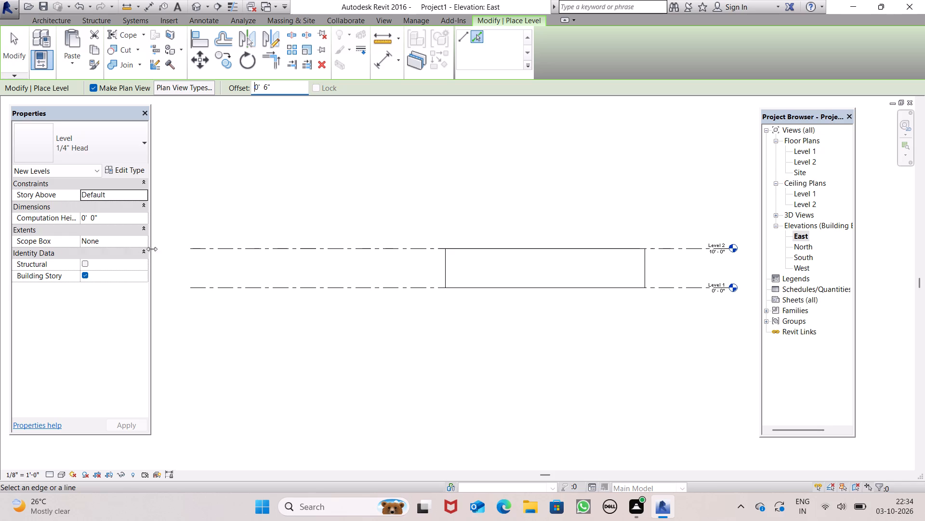
{"action": "left_click", "coordinate": [261, 246]}
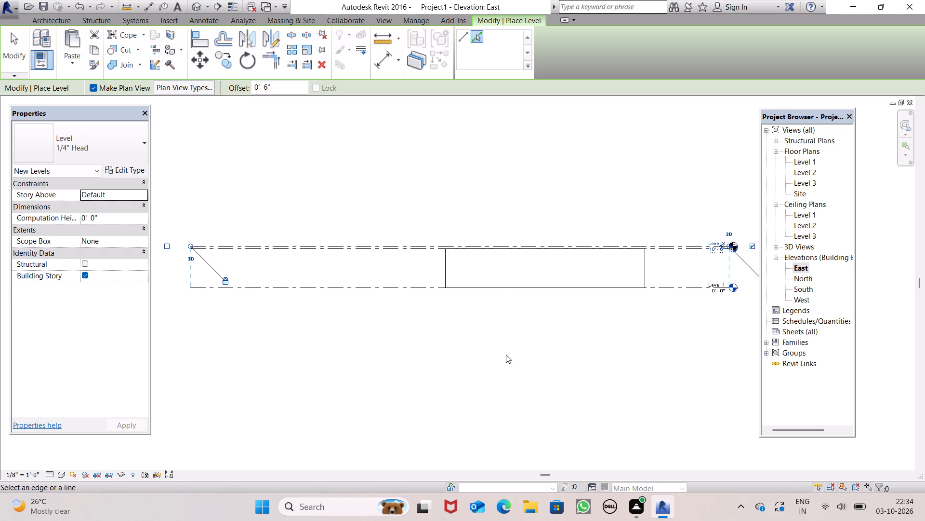
{"action": "key", "text": "ctrl+z"}
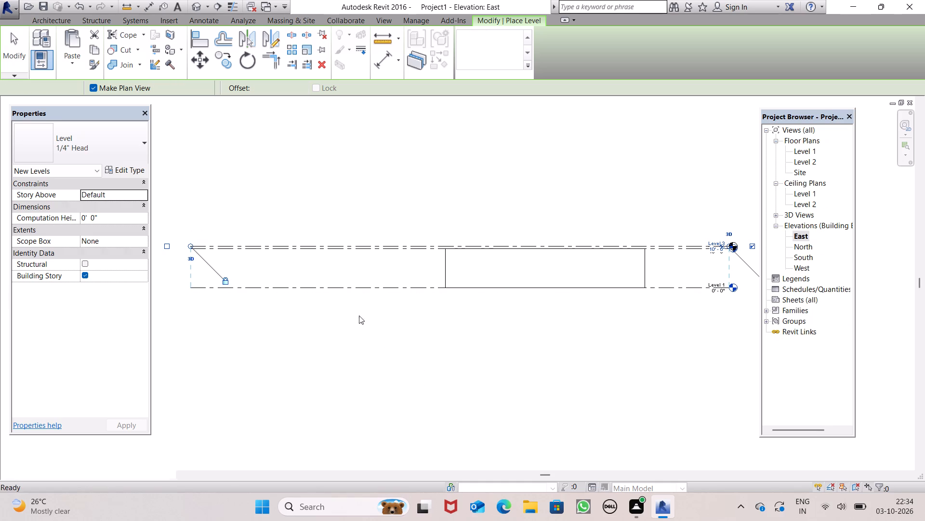
{"action": "scroll", "coordinate": [288, 255], "scroll_direction": "up", "scroll_amount": 7}
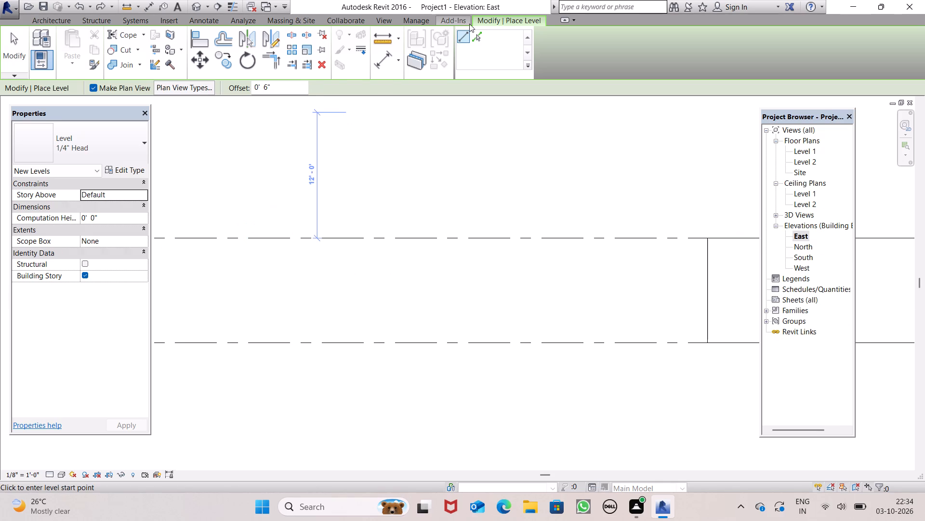
{"action": "left_click", "coordinate": [476, 32]}
{"action": "scroll", "coordinate": [468, 75], "scroll_direction": "down", "scroll_amount": 7}
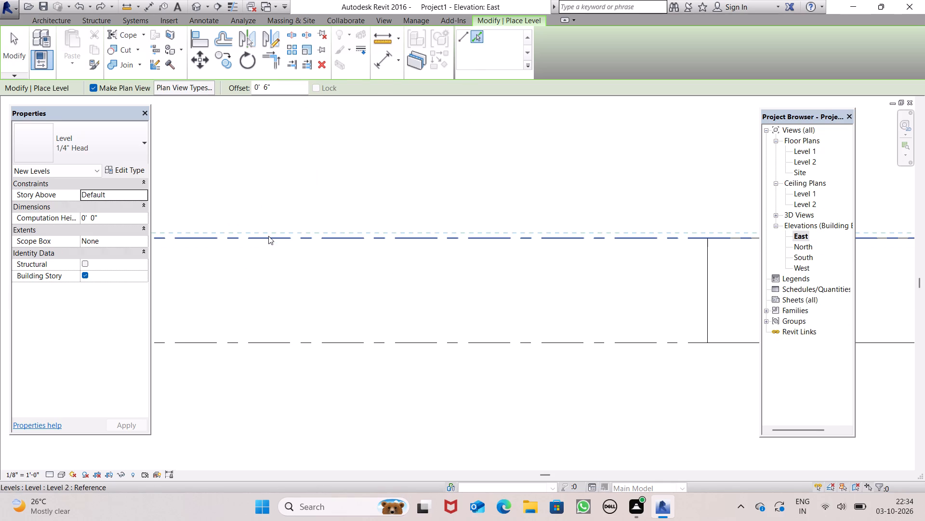
{"action": "left_click", "coordinate": [268, 236]}
Add a level 10' above Level 3 by offsetting from the picked Level 3 line.
{"action": "scroll", "coordinate": [362, 218], "scroll_direction": "down", "scroll_amount": 9}
{"action": "scroll", "coordinate": [415, 239], "scroll_direction": "down", "scroll_amount": 2}
{"action": "scroll", "coordinate": [411, 235], "scroll_direction": "up", "scroll_amount": 6}
{"action": "left_click", "coordinate": [286, 91]}
{"action": "key", "text": "BackSpace"}
{"action": "key", "text": "BackSpace"}
{"action": "key", "text": "BackSpace"}
{"action": "key", "text": "BackSpace"}
{"action": "key", "text": "BackSpace"}
{"action": "key", "text": "BackSpace"}
{"action": "key", "text": "BackSpace"}
{"action": "key", "text": "BackSpace"}
{"action": "key", "text": "BackSpace"}
{"action": "key", "text": "BackSpace"}
{"action": "key", "text": "BackSpace"}
{"action": "key", "text": "BackSpace"}
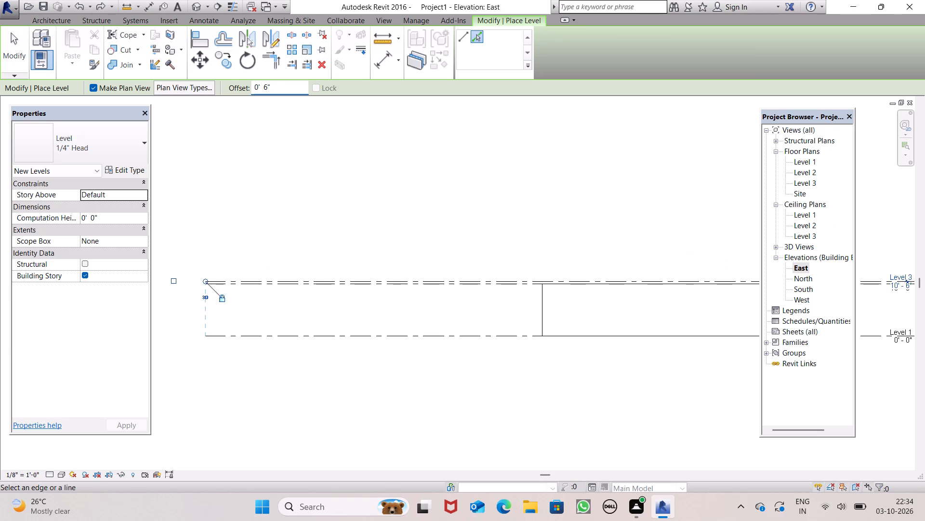
{"action": "type", "text": "10'"}
{"action": "key", "text": "Return"}
{"action": "scroll", "coordinate": [293, 109], "scroll_direction": "down", "scroll_amount": 3}
{"action": "scroll", "coordinate": [280, 206], "scroll_direction": "up", "scroll_amount": 6}
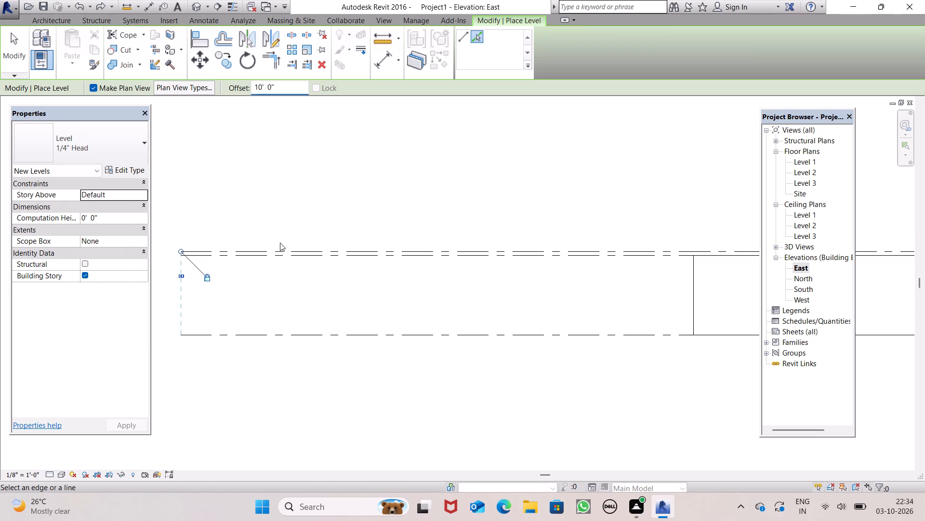
{"action": "left_click", "coordinate": [286, 249]}
Add a level 6" above Level 4 by offsetting from the picked Level 4 line.
{"action": "scroll", "coordinate": [350, 237], "scroll_direction": "down", "scroll_amount": 7}
{"action": "scroll", "coordinate": [379, 131], "scroll_direction": "up", "scroll_amount": 4}
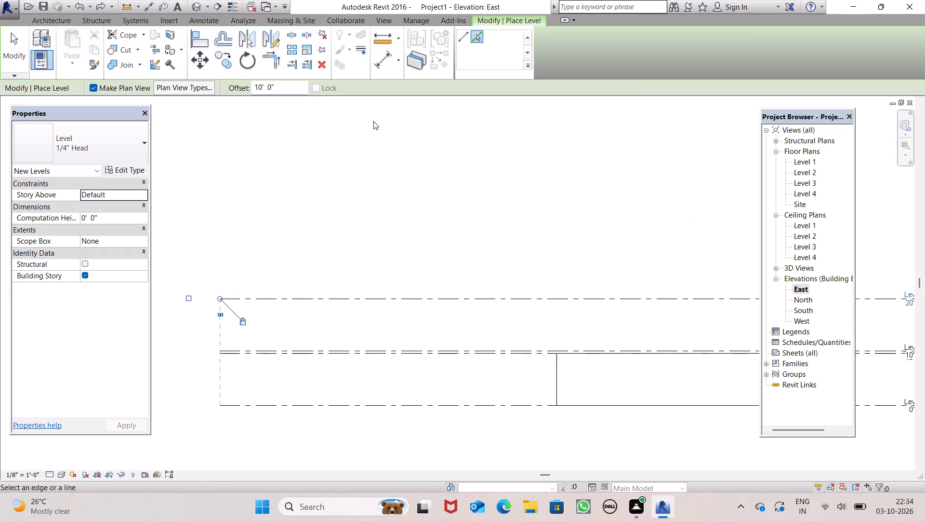
{"action": "left_click", "coordinate": [281, 85]}
{"action": "key", "text": "BackSpace"}
{"action": "key", "text": "BackSpace"}
{"action": "key", "text": "BackSpace"}
{"action": "key", "text": "BackSpace"}
{"action": "key", "text": "BackSpace"}
{"action": "key", "text": "BackSpace"}
{"action": "key", "text": "BackSpace"}
{"action": "key", "text": "BackSpace"}
{"action": "key", "text": "BackSpace"}
{"action": "key", "text": "BackSpace"}
{"action": "key", "text": "BackSpace"}
{"action": "key", "text": "BackSpace"}
{"action": "key", "text": "BackSpace"}
{"action": "type", "text": "6\""}
{"action": "key", "text": "Return"}
{"action": "scroll", "coordinate": [281, 85], "scroll_direction": "down", "scroll_amount": 3}
{"action": "scroll", "coordinate": [239, 300], "scroll_direction": "up", "scroll_amount": 4}
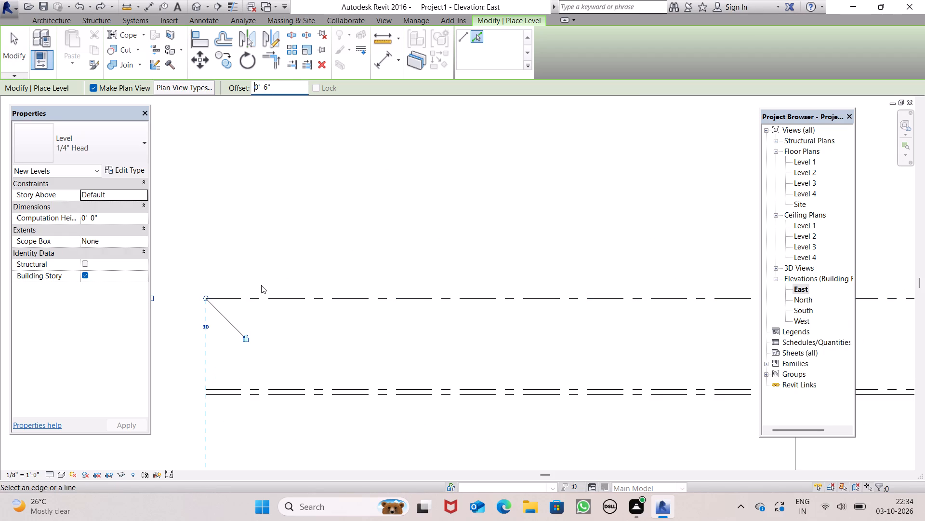
{"action": "left_click", "coordinate": [266, 297]}
{"action": "key", "text": "space"}
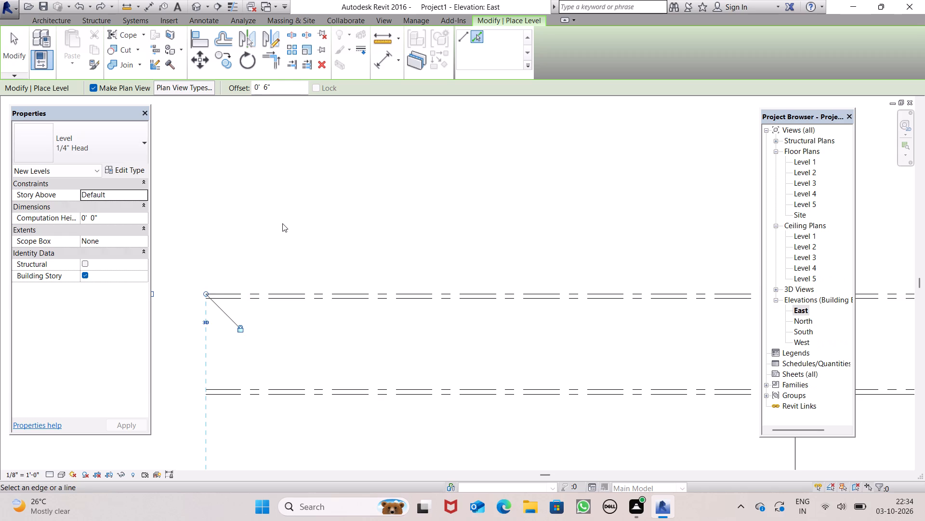
{"action": "scroll", "coordinate": [282, 223], "scroll_direction": "down", "scroll_amount": 4}
{"action": "key", "text": "Escape"}
Examine the level lines in the East elevation and the wall enclosure in the 3D view.
{"action": "scroll", "coordinate": [302, 213], "scroll_direction": "down", "scroll_amount": 8}
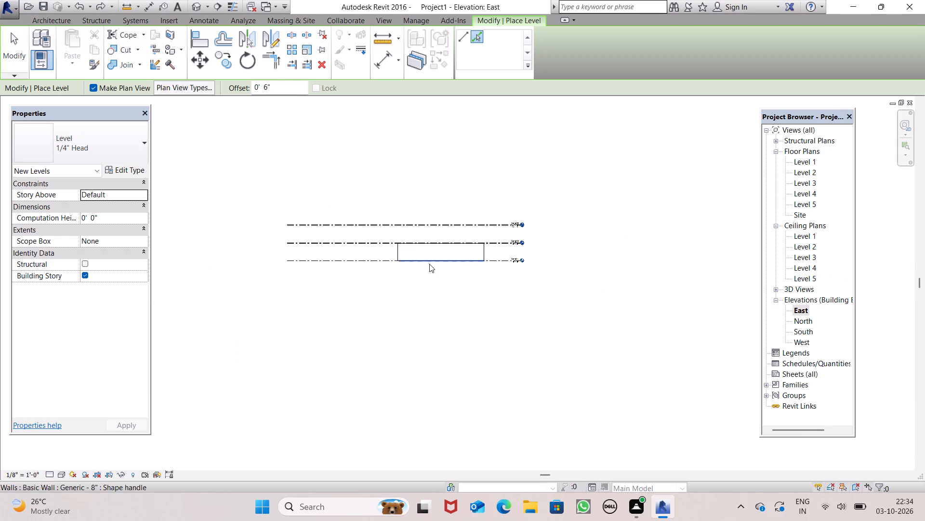
{"action": "scroll", "coordinate": [429, 264], "scroll_direction": "up", "scroll_amount": 9}
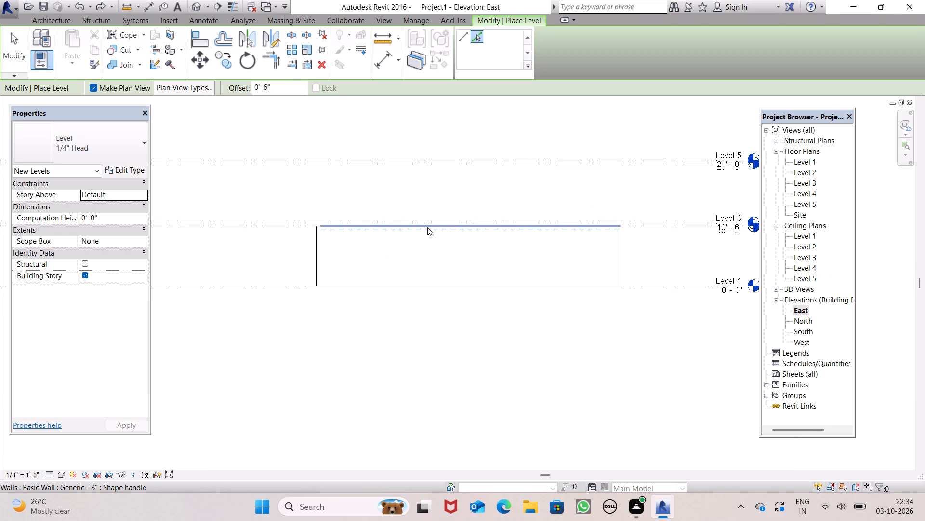
{"action": "scroll", "coordinate": [239, 94], "scroll_direction": "down", "scroll_amount": 5}
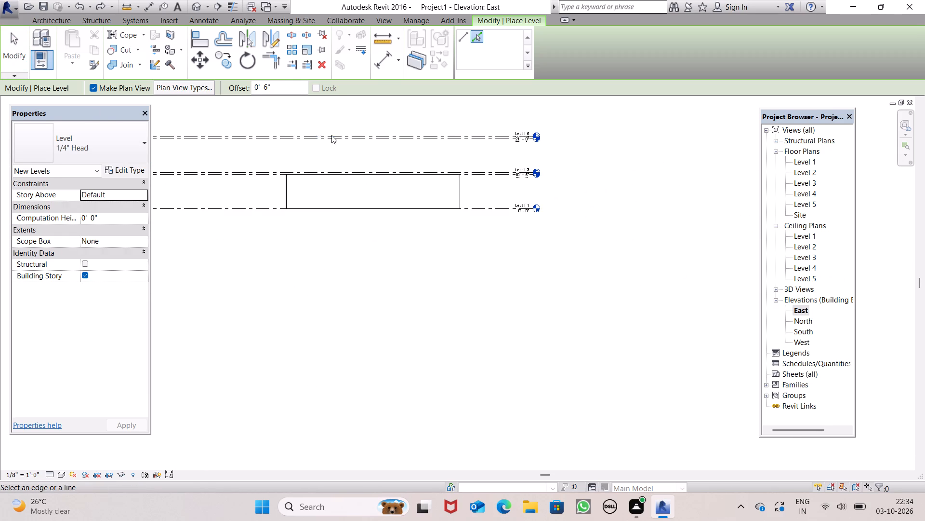
{"action": "left_click", "coordinate": [194, 8]}
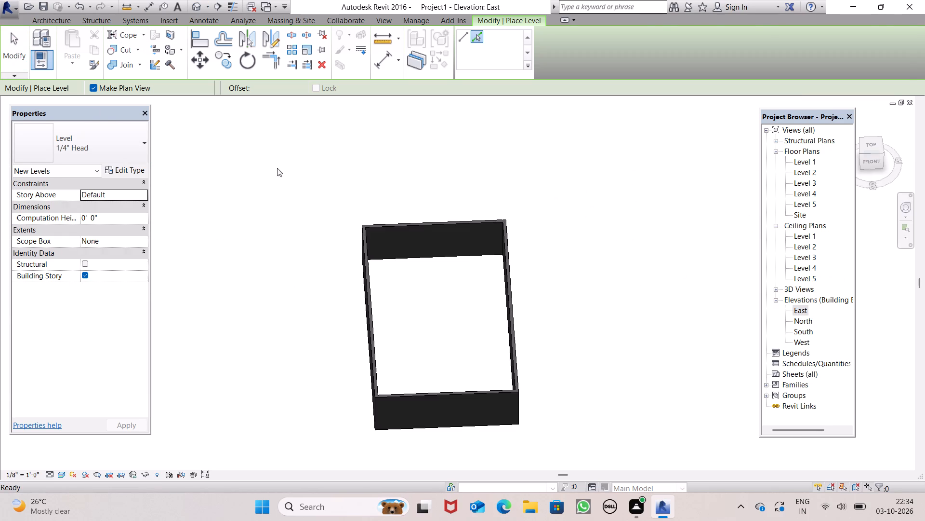
{"action": "scroll", "coordinate": [389, 288], "scroll_direction": "up", "scroll_amount": 2}
{"action": "scroll", "coordinate": [388, 262], "scroll_direction": "down", "scroll_amount": 7}
{"action": "middle_click_drag", "start_coordinate": [425, 314], "coordinate": [418, 207]}
{"action": "scroll", "coordinate": [418, 207], "scroll_direction": "up", "scroll_amount": 1}
{"action": "scroll", "coordinate": [425, 265], "scroll_direction": "down", "scroll_amount": 3}
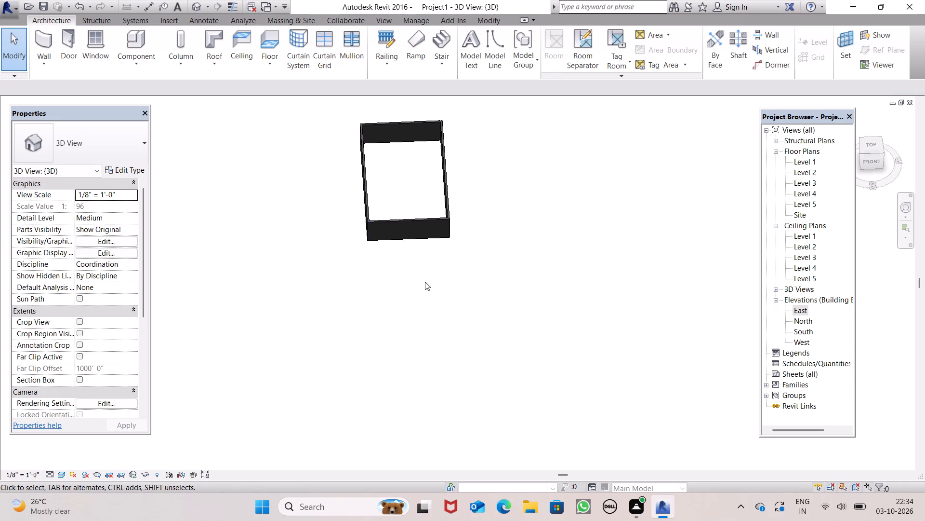
{"action": "scroll", "coordinate": [425, 282], "scroll_direction": "down", "scroll_amount": 3}
{"action": "middle_click_drag", "start_coordinate": [423, 279], "coordinate": [414, 145], "text": "shift"}
{"action": "scroll", "coordinate": [423, 162], "scroll_direction": "up", "scroll_amount": 8}
{"action": "key", "text": "space"}
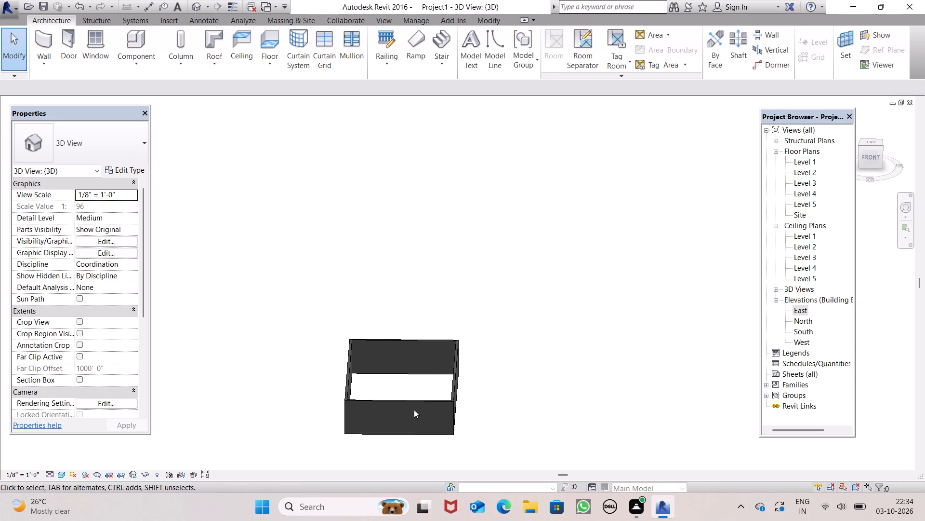
{"action": "left_click", "coordinate": [409, 399]}
{"action": "scroll", "coordinate": [412, 391], "scroll_direction": "up", "scroll_amount": 5}
{"action": "scroll", "coordinate": [426, 386], "scroll_direction": "down", "scroll_amount": 6}
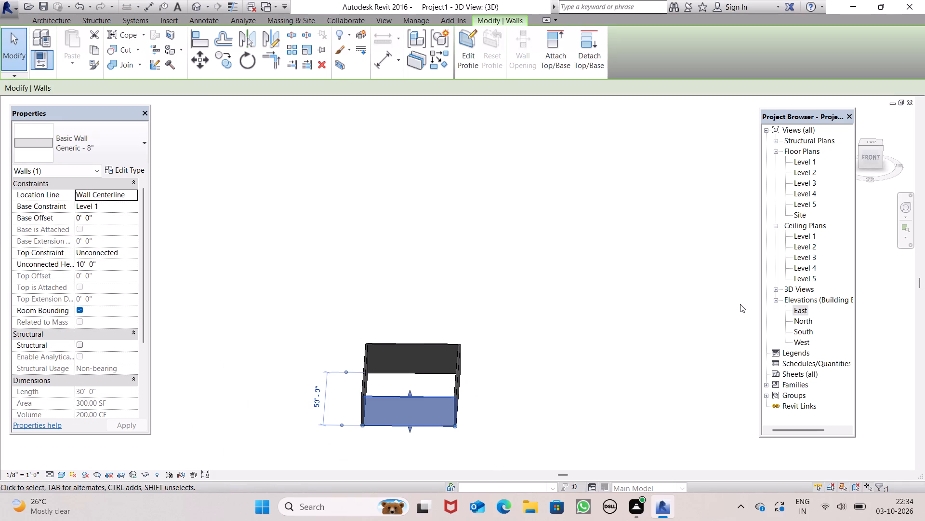
In the East elevation, extend the top of the 50' wall up to the Level 4 line.
{"action": "left_click", "coordinate": [800, 313]}
{"action": "left_click", "coordinate": [797, 312]}
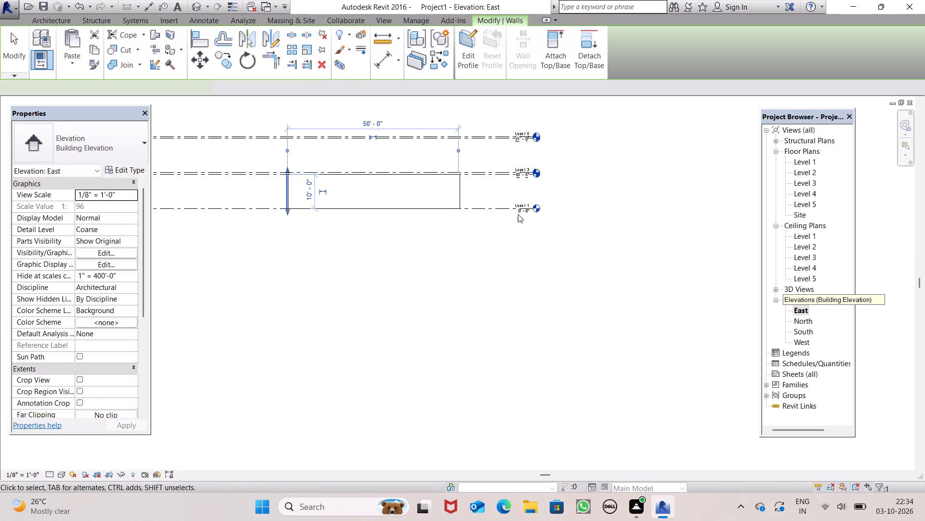
{"action": "scroll", "coordinate": [516, 216], "scroll_direction": "down", "scroll_amount": 3}
{"action": "left_click", "coordinate": [465, 295]}
{"action": "scroll", "coordinate": [400, 159], "scroll_direction": "up", "scroll_amount": 8}
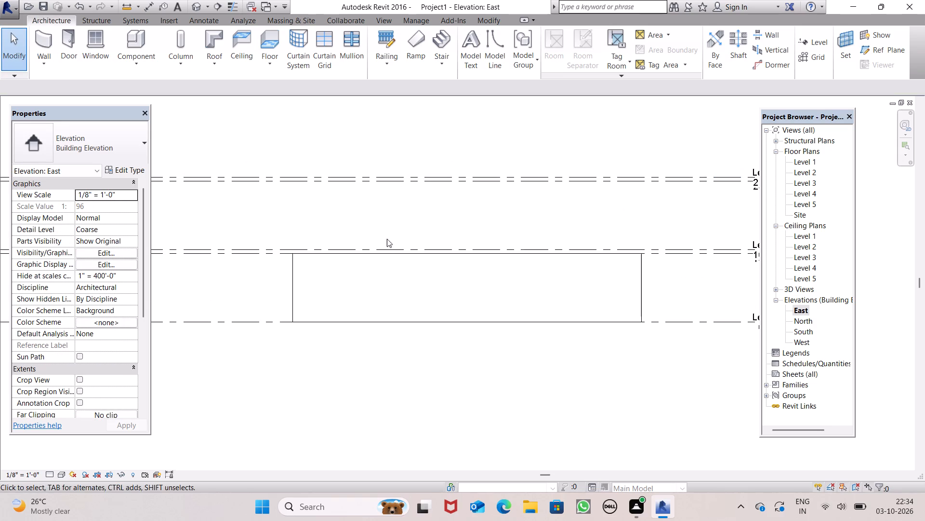
{"action": "left_click", "coordinate": [384, 257]}
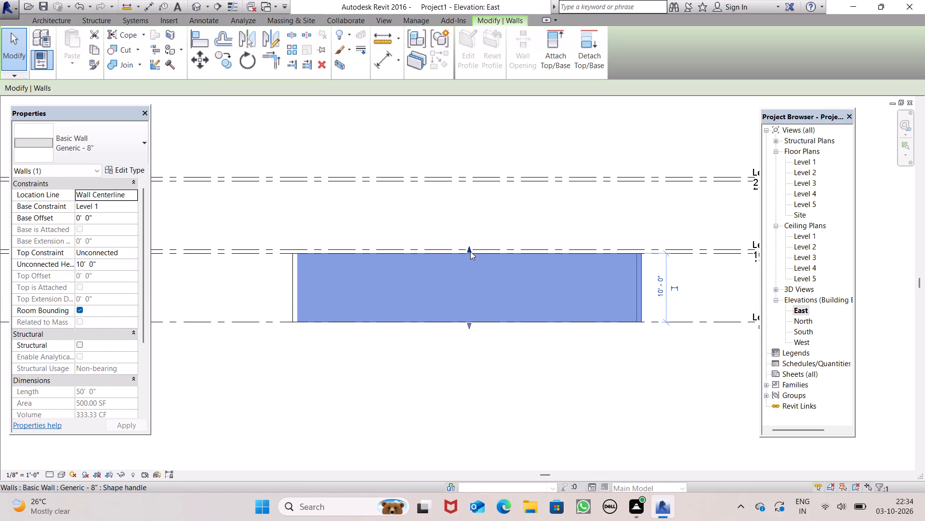
{"action": "left_click_drag", "start_coordinate": [469, 247], "coordinate": [463, 186]}
{"action": "left_click_drag", "start_coordinate": [525, 370], "coordinate": [520, 368]}
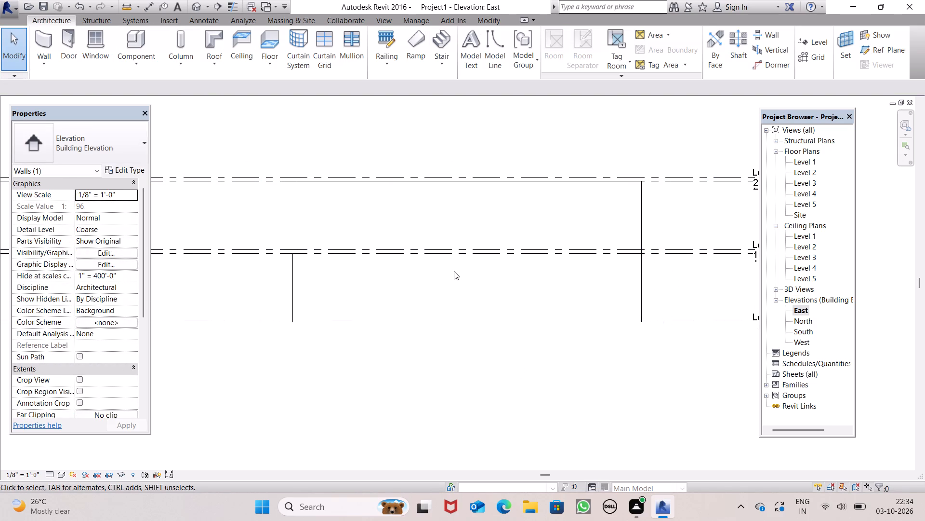
In the North elevation, extend the top of the 30' wall up to the Level 4 line.
{"action": "left_click", "coordinate": [808, 322]}
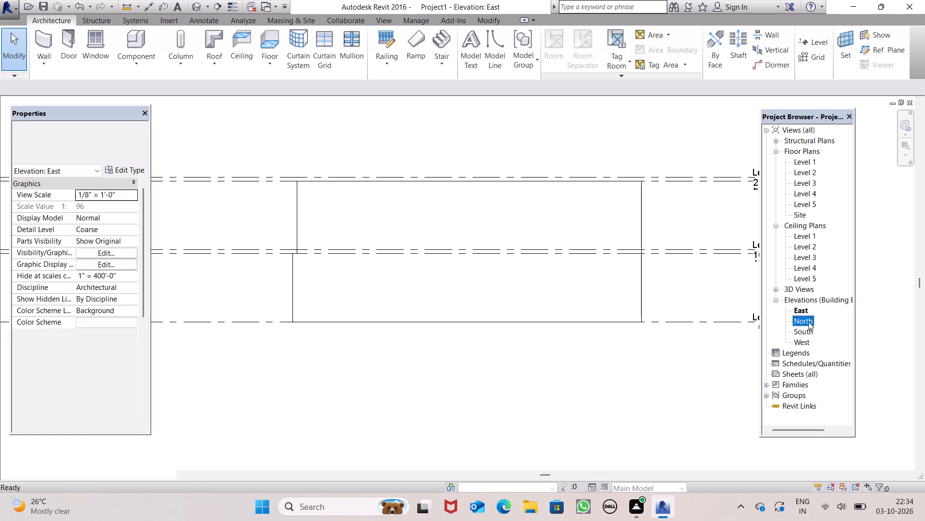
{"action": "left_click", "coordinate": [801, 317]}
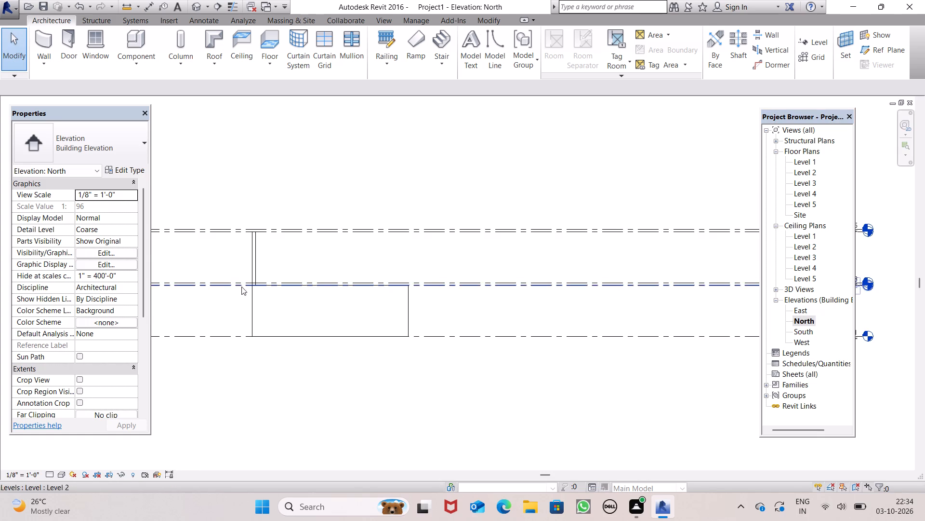
{"action": "scroll", "coordinate": [232, 263], "scroll_direction": "up", "scroll_amount": 2}
{"action": "left_click", "coordinate": [297, 293]}
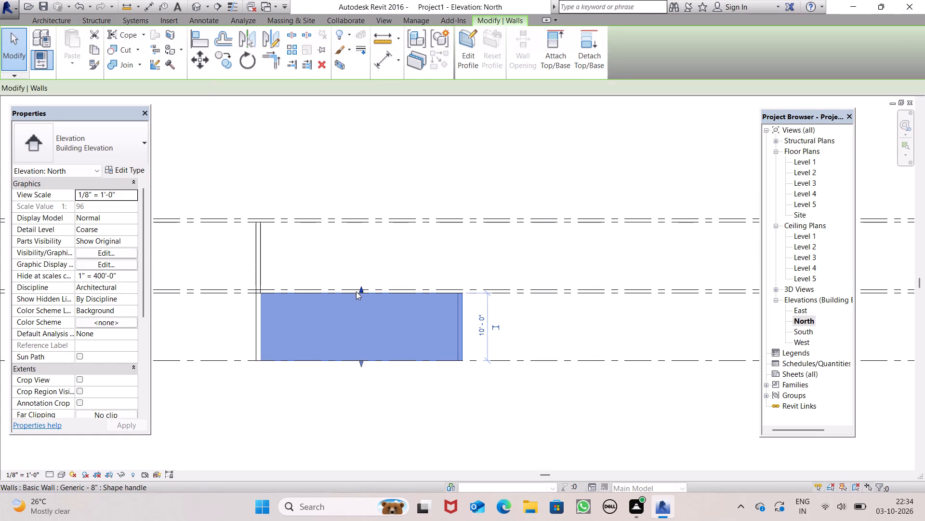
{"action": "left_click_drag", "start_coordinate": [360, 287], "coordinate": [356, 229]}
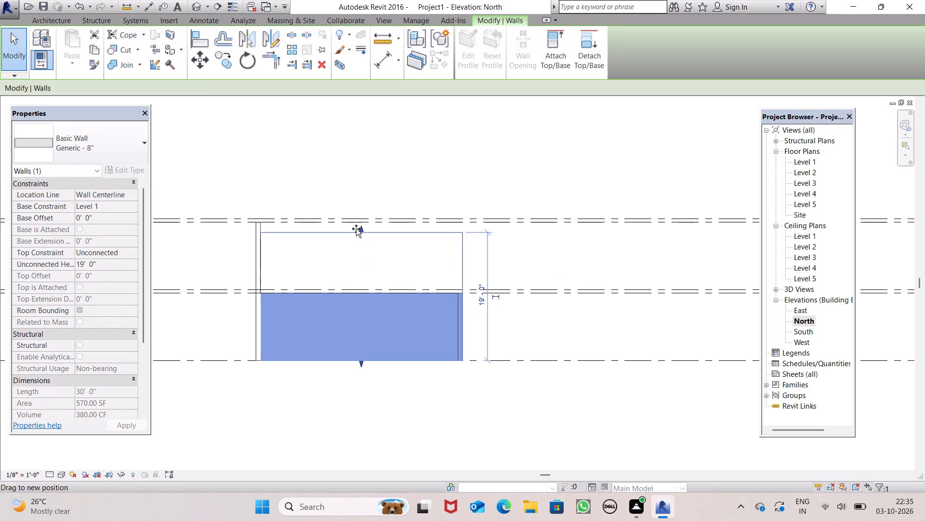
{"action": "left_click_drag", "start_coordinate": [356, 229], "coordinate": [357, 223]}
{"action": "left_click", "coordinate": [426, 168]}
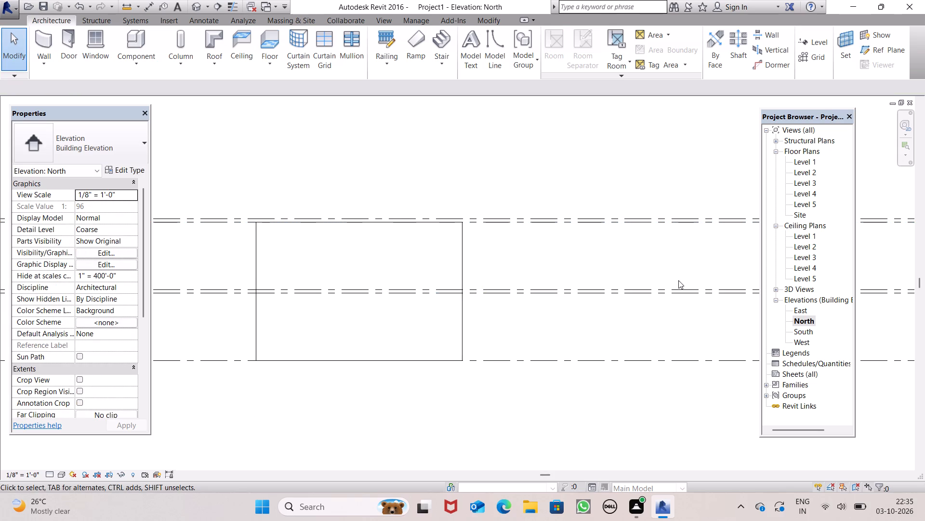
Examine the wall tops against the level lines in the South and West elevations, checking individual walls in the West elevation.
{"action": "double_click", "coordinate": [802, 332]}
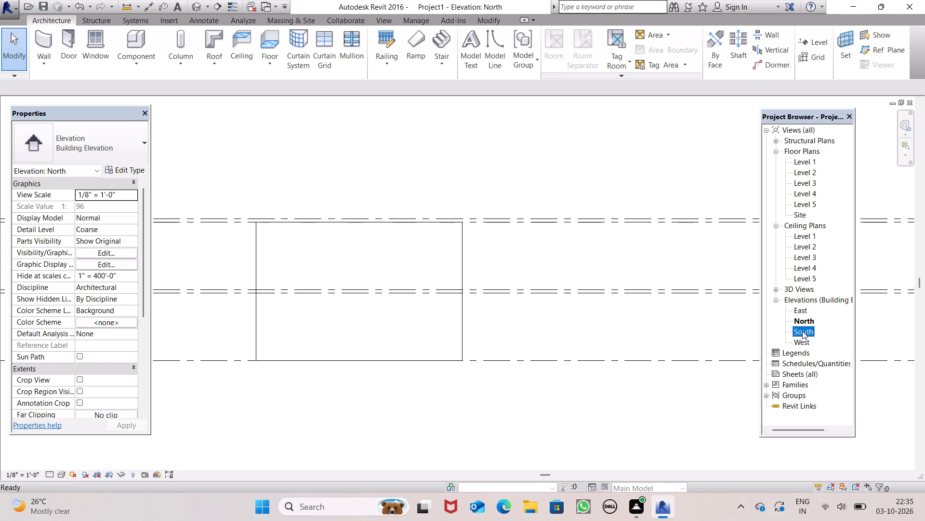
{"action": "scroll", "coordinate": [495, 262], "scroll_direction": "down", "scroll_amount": 1}
{"action": "scroll", "coordinate": [568, 337], "scroll_direction": "up", "scroll_amount": 3}
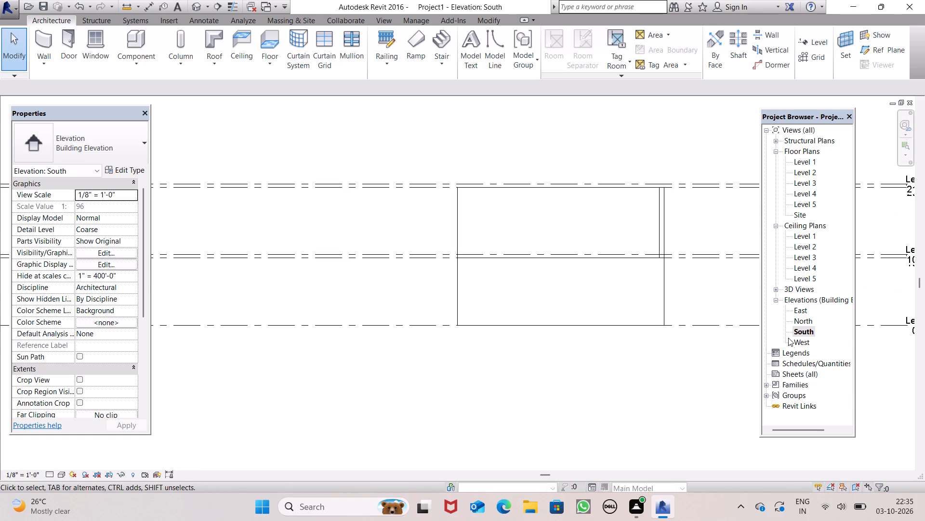
{"action": "left_click", "coordinate": [800, 342]}
{"action": "left_click", "coordinate": [807, 342]}
{"action": "left_click", "coordinate": [805, 342]}
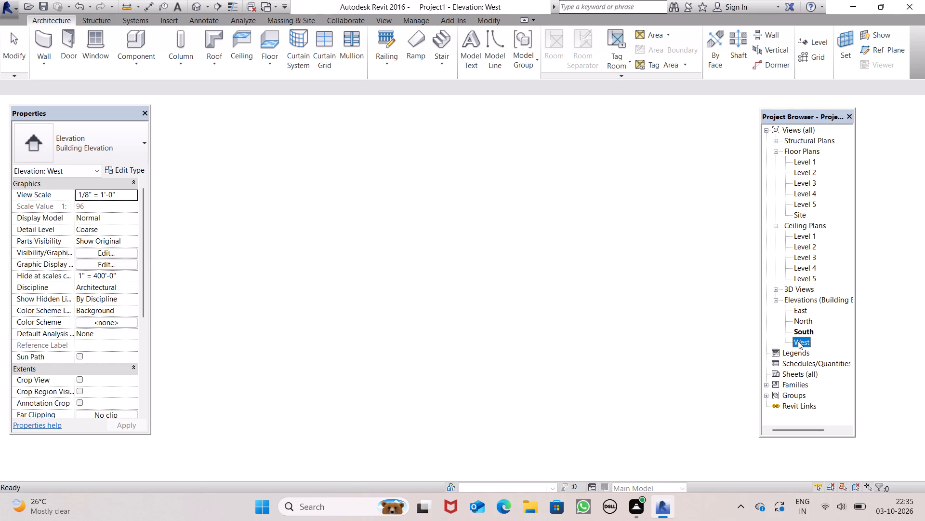
{"action": "scroll", "coordinate": [459, 250], "scroll_direction": "down", "scroll_amount": 3}
{"action": "scroll", "coordinate": [284, 246], "scroll_direction": "up", "scroll_amount": 4}
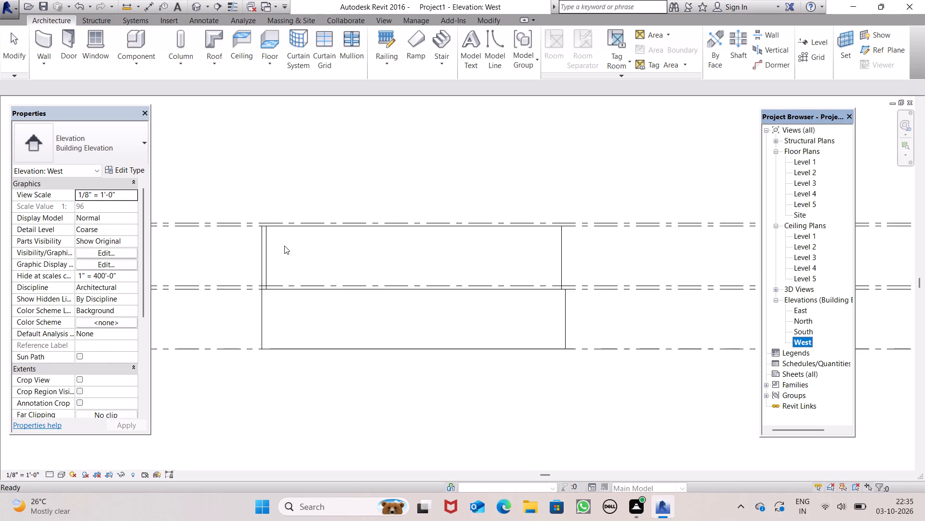
{"action": "scroll", "coordinate": [284, 246], "scroll_direction": "up", "scroll_amount": 1}
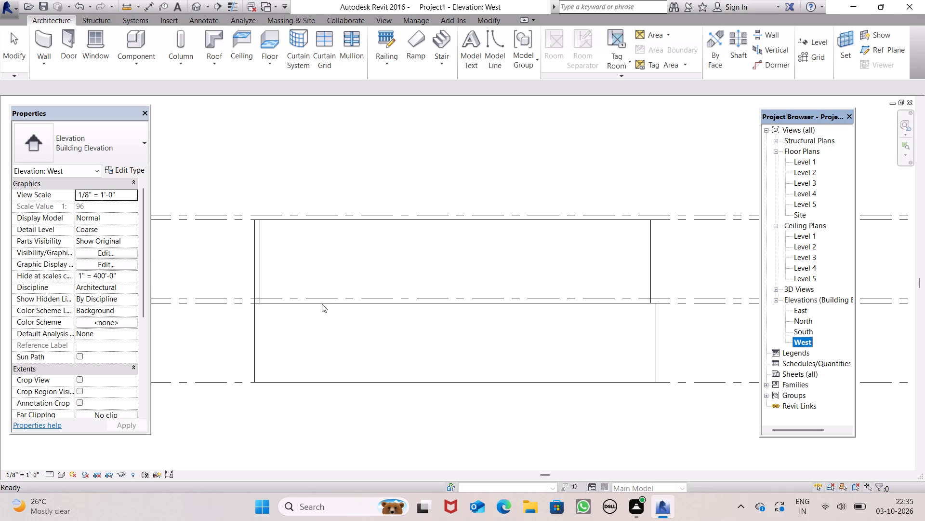
{"action": "left_click", "coordinate": [322, 302]}
{"action": "left_click", "coordinate": [409, 222]}
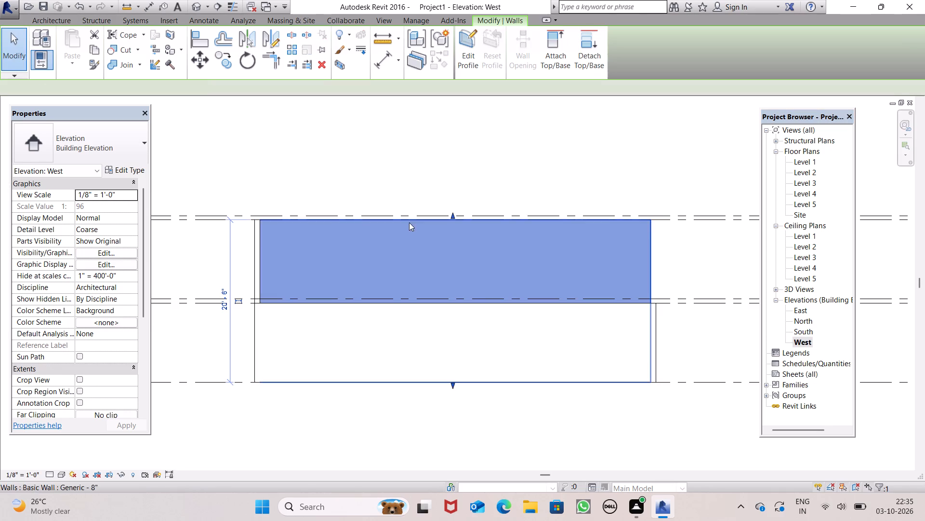
{"action": "left_click", "coordinate": [405, 138]}
{"action": "left_click", "coordinate": [259, 261]}
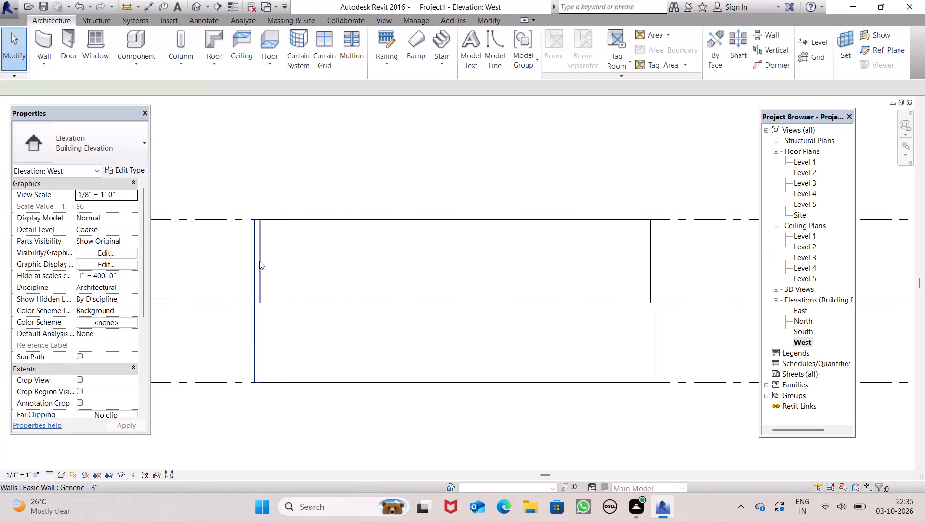
{"action": "left_click", "coordinate": [693, 175]}
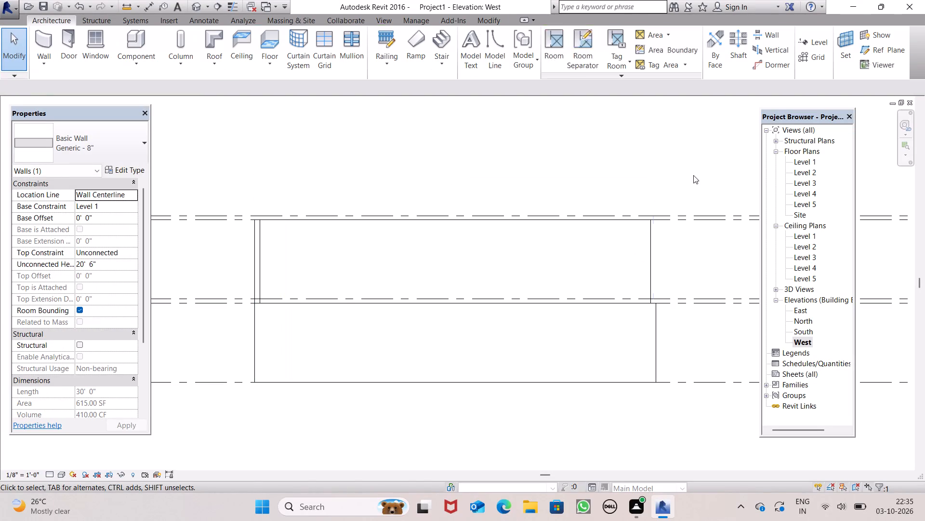
In the West elevation, extend the top of the single-storey 50' wall up to the Level 4 line.
{"action": "left_click", "coordinate": [653, 333]}
{"action": "scroll", "coordinate": [659, 302], "scroll_direction": "up", "scroll_amount": 6}
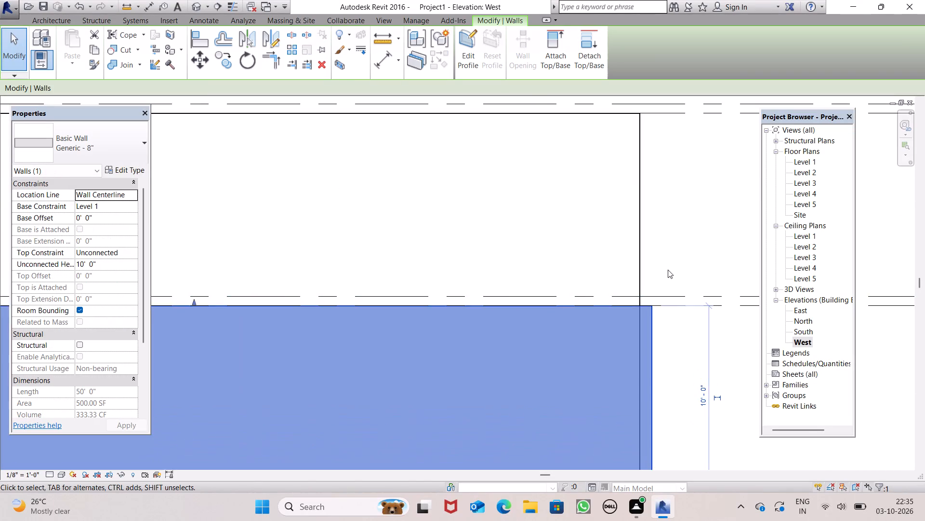
{"action": "scroll", "coordinate": [668, 270], "scroll_direction": "down", "scroll_amount": 7}
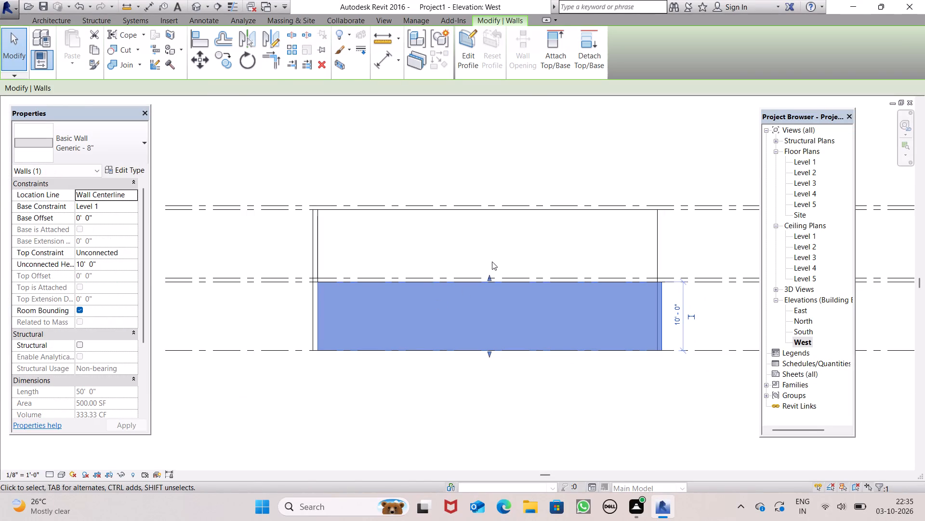
{"action": "left_click_drag", "start_coordinate": [491, 276], "coordinate": [495, 219]}
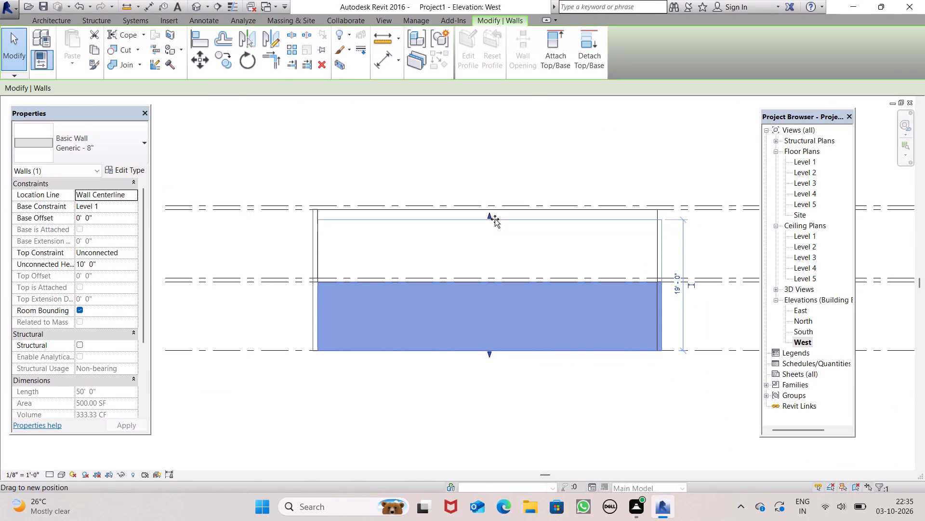
{"action": "left_click_drag", "start_coordinate": [495, 219], "coordinate": [495, 212]}
{"action": "left_click", "coordinate": [526, 169]}
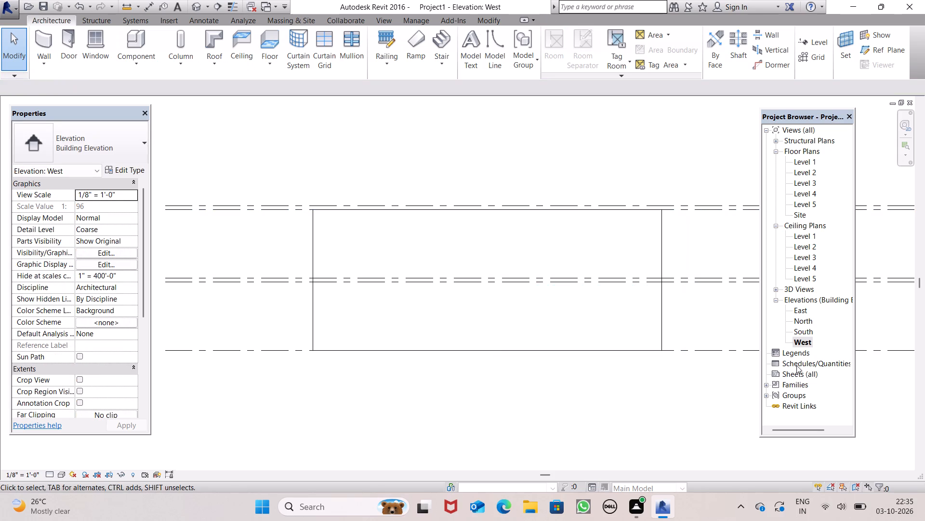
In the South elevation, extend the top of the single-storey 30' wall up to the Level 4 line.
{"action": "double_click", "coordinate": [798, 329]}
{"action": "scroll", "coordinate": [523, 323], "scroll_direction": "down", "scroll_amount": 2}
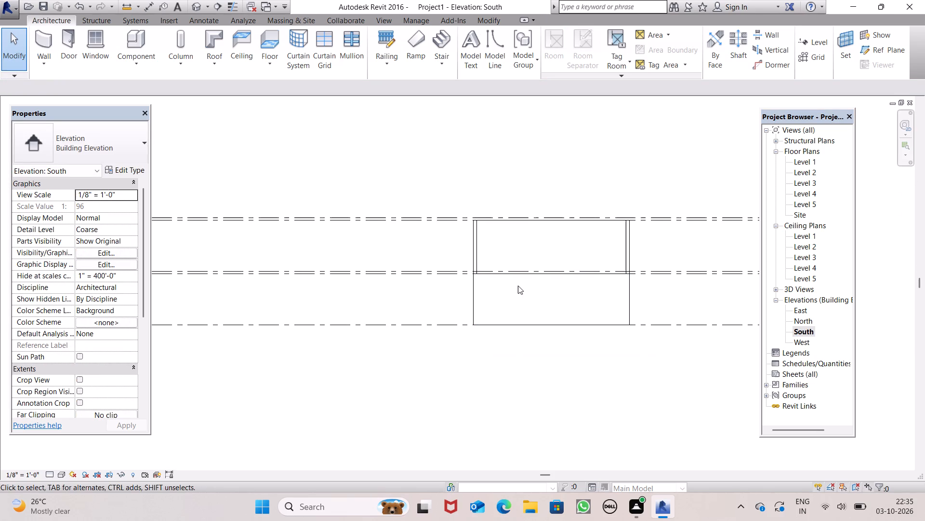
{"action": "left_click", "coordinate": [527, 274]}
{"action": "scroll", "coordinate": [533, 258], "scroll_direction": "up", "scroll_amount": 2}
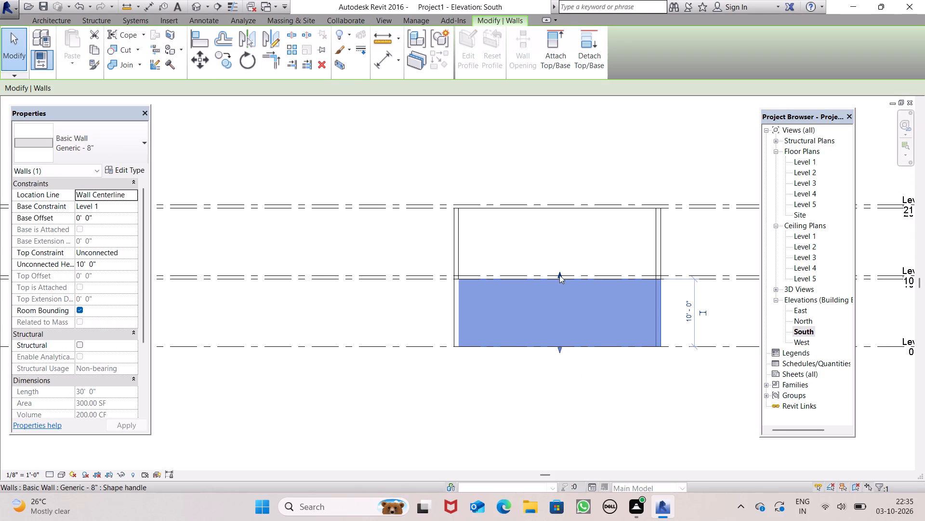
{"action": "left_click_drag", "start_coordinate": [559, 271], "coordinate": [536, 207]}
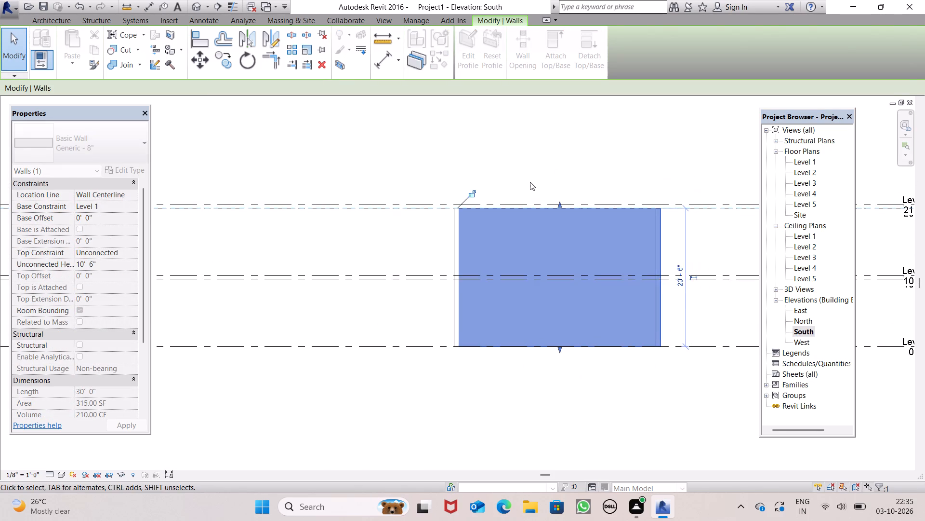
{"action": "left_click", "coordinate": [529, 181]}
{"action": "scroll", "coordinate": [537, 249], "scroll_direction": "up", "scroll_amount": 1}
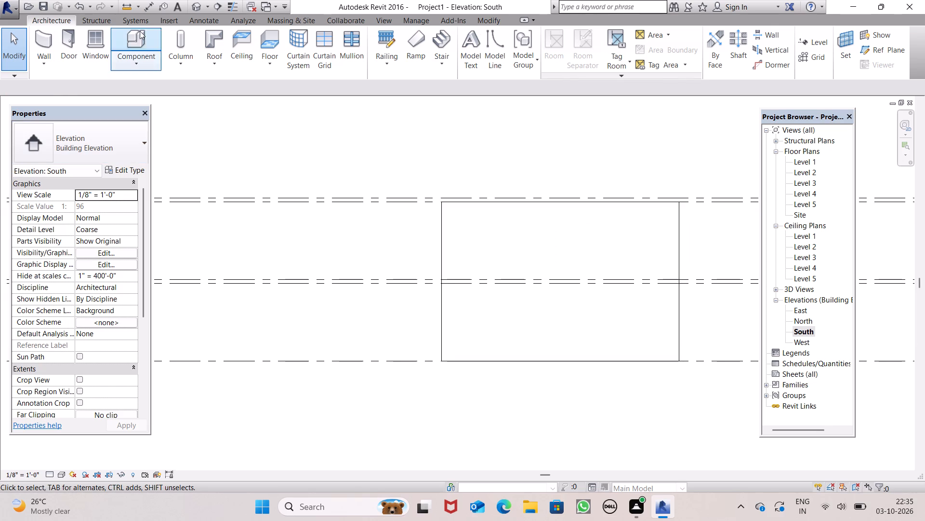
Examine the raised wall enclosure from several sides in the 3D view.
{"action": "left_click", "coordinate": [194, 0]}
{"action": "scroll", "coordinate": [382, 194], "scroll_direction": "down", "scroll_amount": 1}
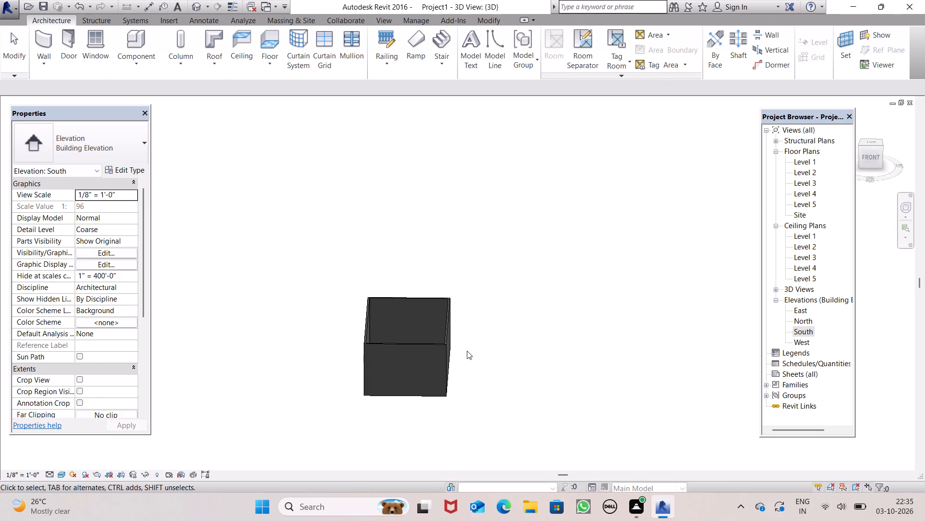
{"action": "scroll", "coordinate": [430, 386], "scroll_direction": "up", "scroll_amount": 5}
{"action": "middle_click_drag", "start_coordinate": [451, 377], "coordinate": [588, 289]}
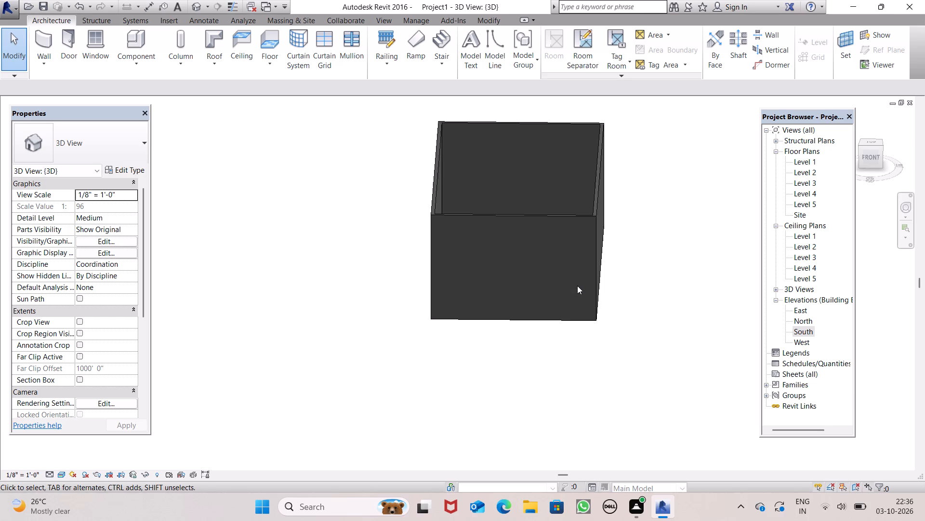
{"action": "scroll", "coordinate": [564, 262], "scroll_direction": "down", "scroll_amount": 5}
{"action": "middle_click_drag", "start_coordinate": [648, 349], "coordinate": [588, 384], "text": "shift"}
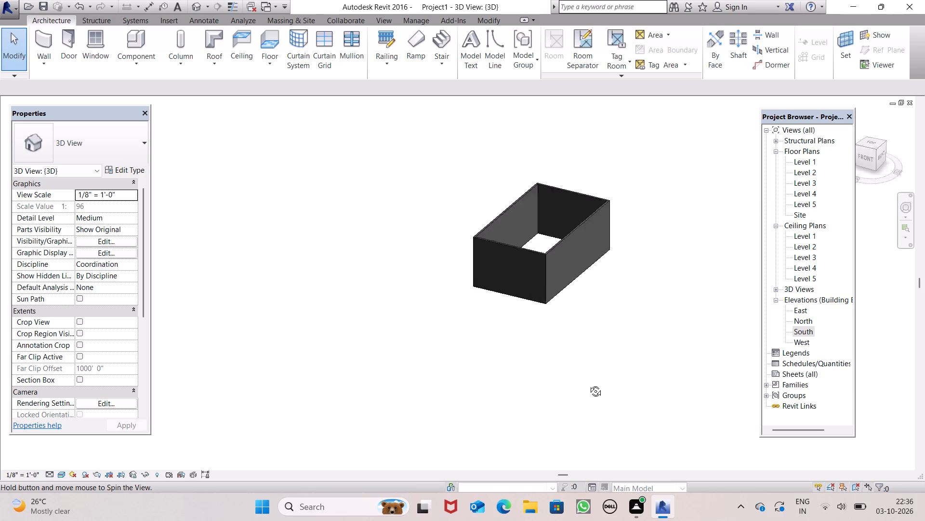
{"action": "middle_click_drag", "start_coordinate": [588, 384], "coordinate": [662, 365], "text": "shift"}
{"action": "scroll", "coordinate": [544, 258], "scroll_direction": "up", "scroll_amount": 2}
{"action": "scroll", "coordinate": [349, 165], "scroll_direction": "down", "scroll_amount": 4}
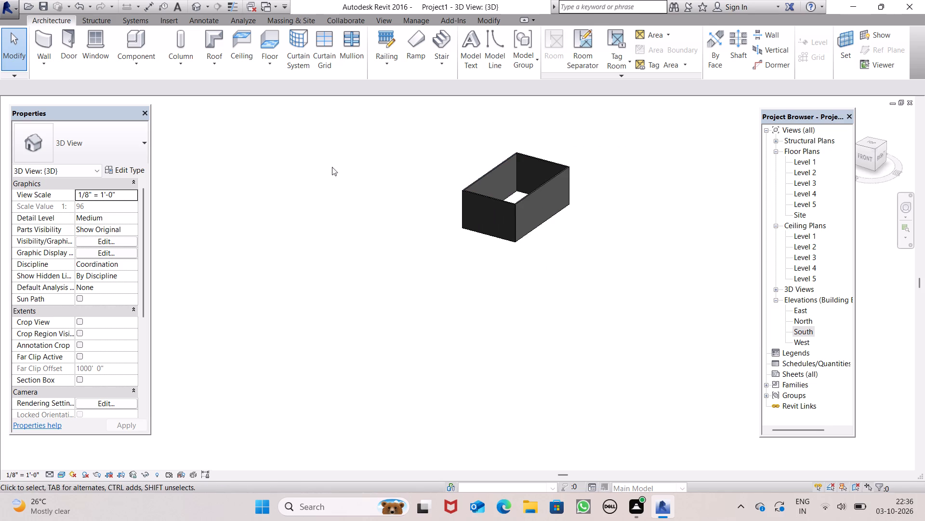
{"action": "scroll", "coordinate": [634, 120], "scroll_direction": "up", "scroll_amount": 5}
{"action": "scroll", "coordinate": [516, 217], "scroll_direction": "up", "scroll_amount": 3}
{"action": "scroll", "coordinate": [539, 256], "scroll_direction": "down", "scroll_amount": 4}
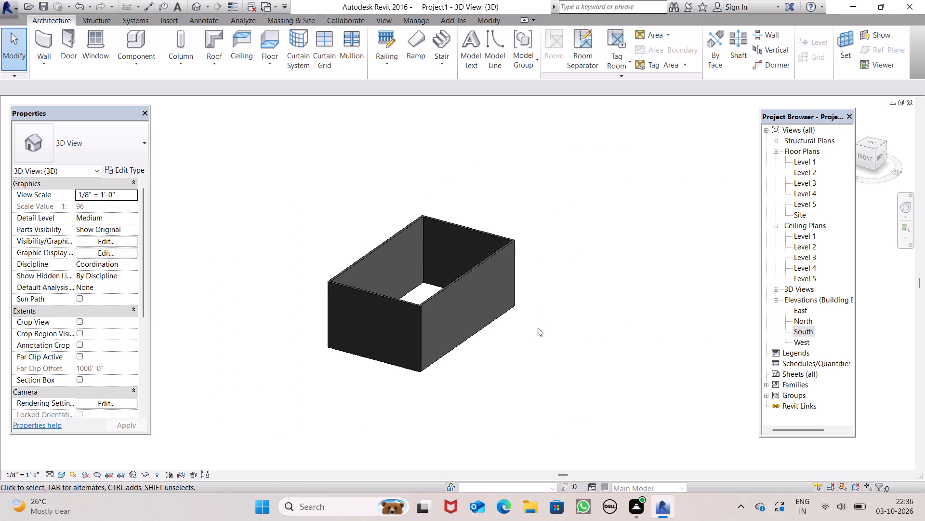
{"action": "middle_click_drag", "start_coordinate": [556, 334], "coordinate": [577, 277], "text": "shift"}
{"action": "scroll", "coordinate": [453, 232], "scroll_direction": "up", "scroll_amount": 2}
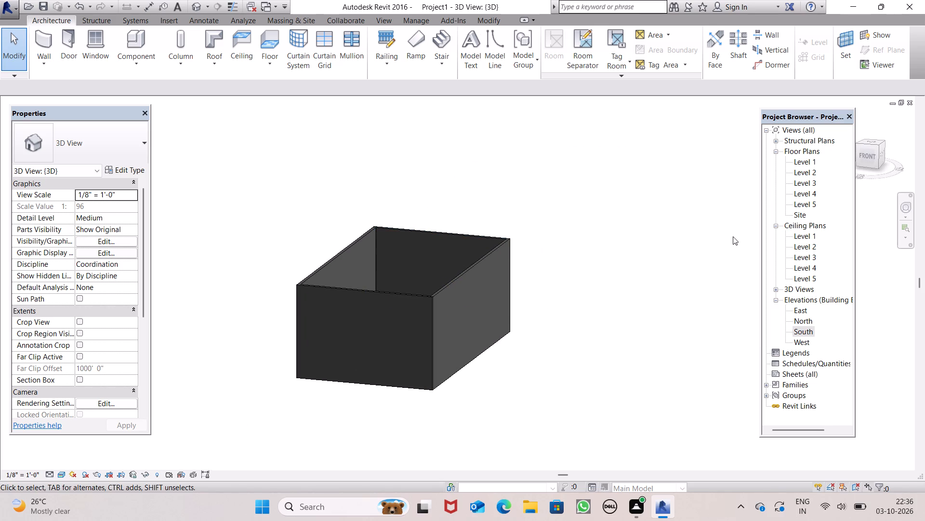
{"action": "scroll", "coordinate": [630, 271], "scroll_direction": "down", "scroll_amount": 4}
{"action": "middle_click_drag", "start_coordinate": [594, 302], "coordinate": [631, 246]}
{"action": "scroll", "coordinate": [631, 246], "scroll_direction": "up", "scroll_amount": 1, "text": "shift"}
{"action": "middle_click_drag", "start_coordinate": [631, 246], "coordinate": [629, 240]}
{"action": "scroll", "coordinate": [470, 282], "scroll_direction": "up", "scroll_amount": 7}
{"action": "scroll", "coordinate": [594, 328], "scroll_direction": "up", "scroll_amount": 1}
{"action": "middle_click_drag", "start_coordinate": [592, 328], "coordinate": [316, 384]}
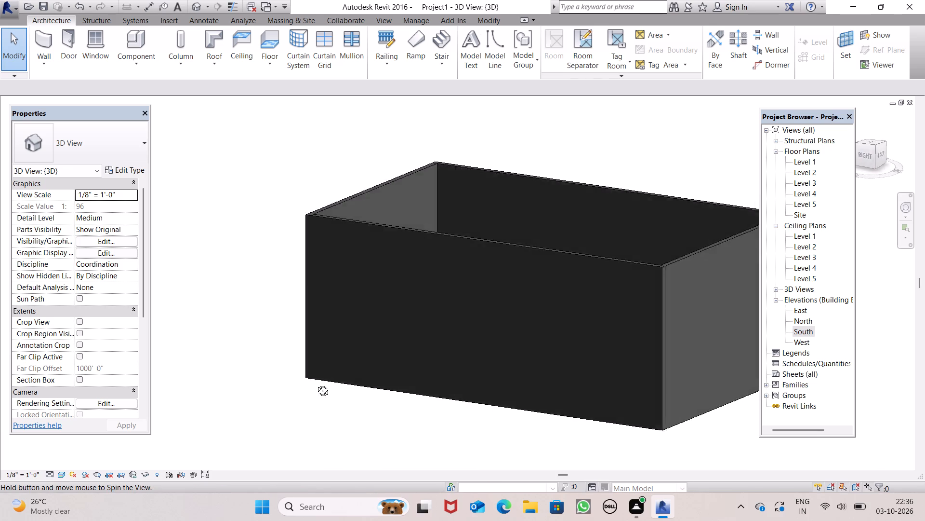
{"action": "middle_click_drag", "start_coordinate": [316, 384], "coordinate": [500, 429]}
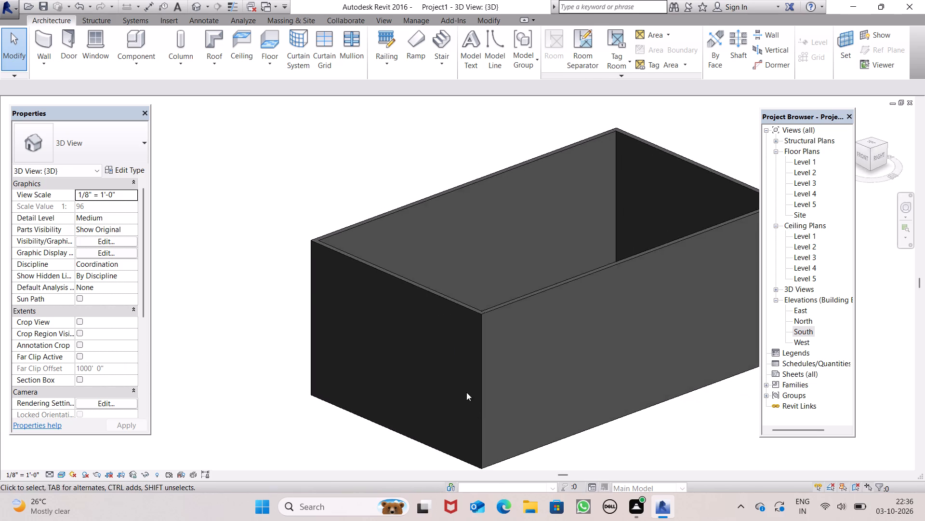
{"action": "scroll", "coordinate": [456, 347], "scroll_direction": "down", "scroll_amount": 3}
{"action": "middle_click_drag", "start_coordinate": [451, 374], "coordinate": [509, 337]}
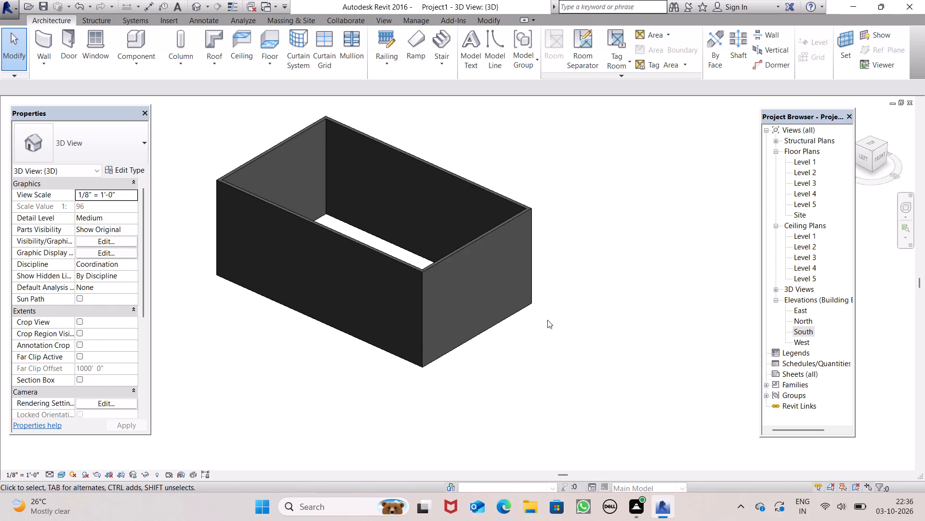
{"action": "scroll", "coordinate": [547, 320], "scroll_direction": "down", "scroll_amount": 2}
{"action": "middle_click_drag", "start_coordinate": [551, 331], "coordinate": [389, 288], "text": "shift"}
{"action": "scroll", "coordinate": [427, 235], "scroll_direction": "up", "scroll_amount": 4}
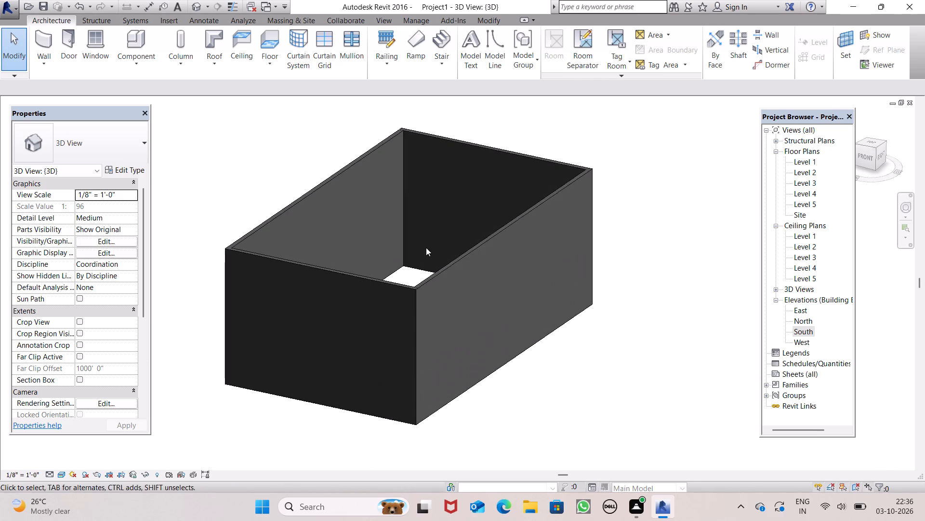
{"action": "middle_click_drag", "start_coordinate": [414, 293], "coordinate": [461, 239]}
{"action": "left_click", "coordinate": [582, 273]}
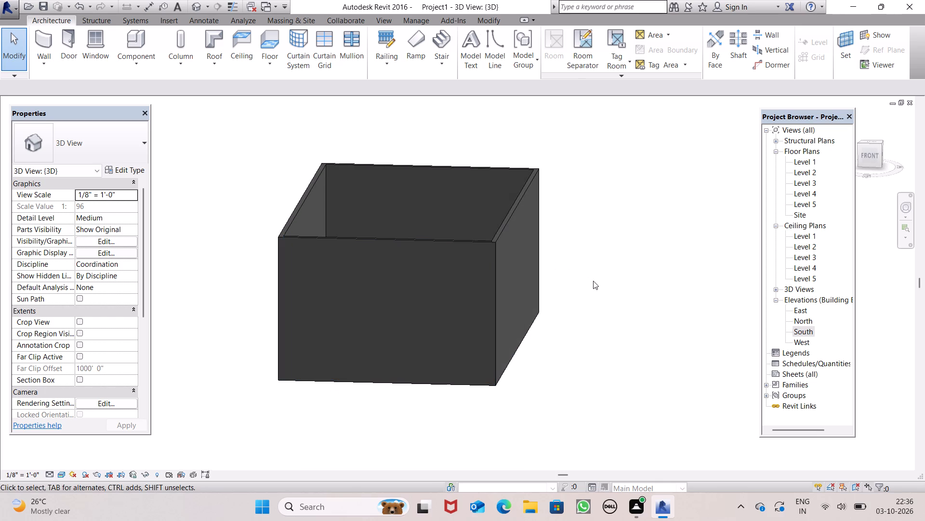
Review the walls and level lines in the North elevation, the Level 2 floor plan and the East elevation.
{"action": "double_click", "coordinate": [800, 316]}
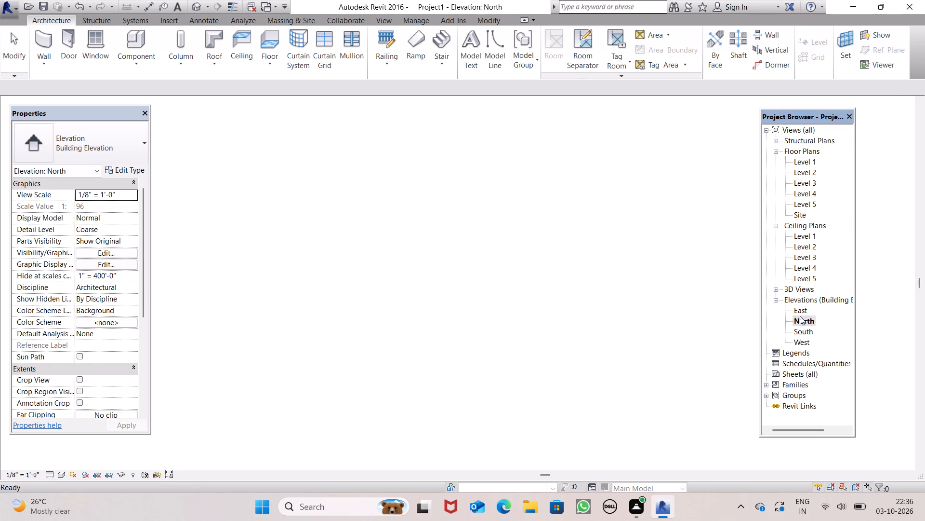
{"action": "scroll", "coordinate": [682, 277], "scroll_direction": "down", "scroll_amount": 2}
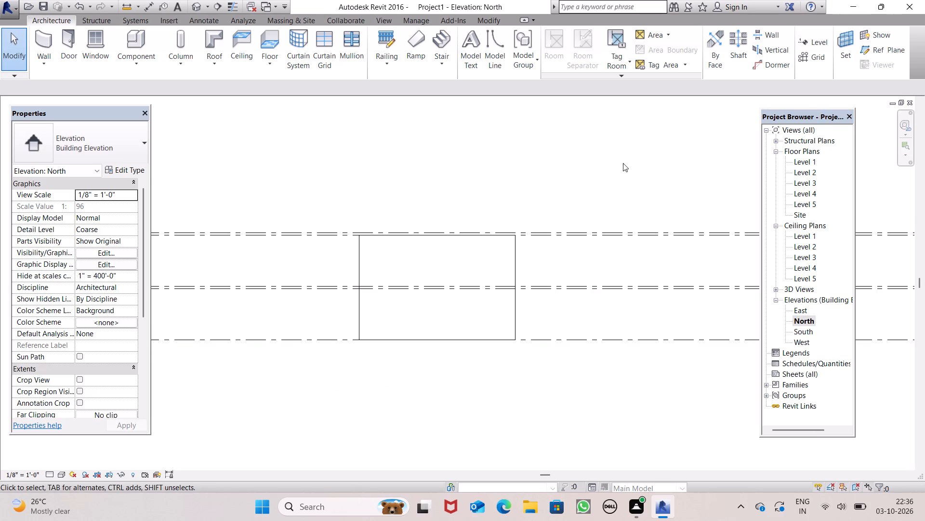
{"action": "left_click", "coordinate": [622, 163]}
{"action": "scroll", "coordinate": [587, 195], "scroll_direction": "down", "scroll_amount": 1}
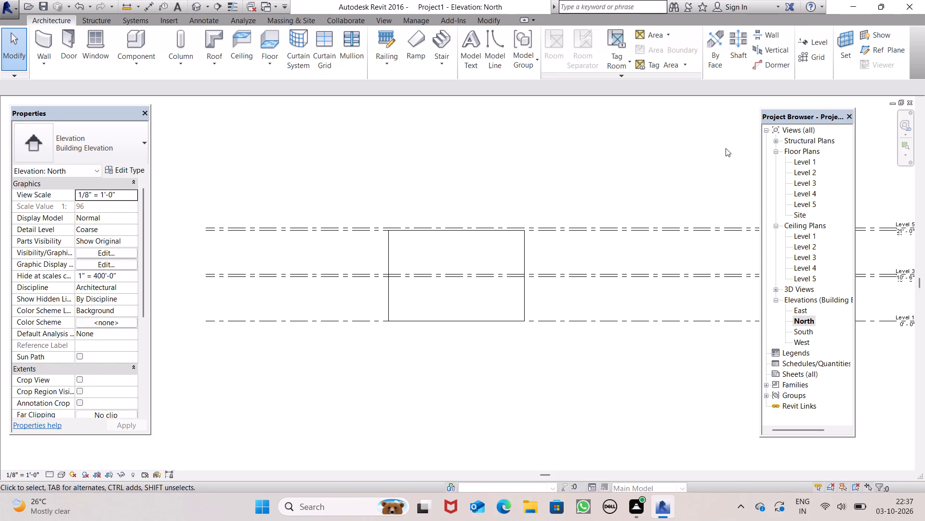
{"action": "double_click", "coordinate": [797, 171]}
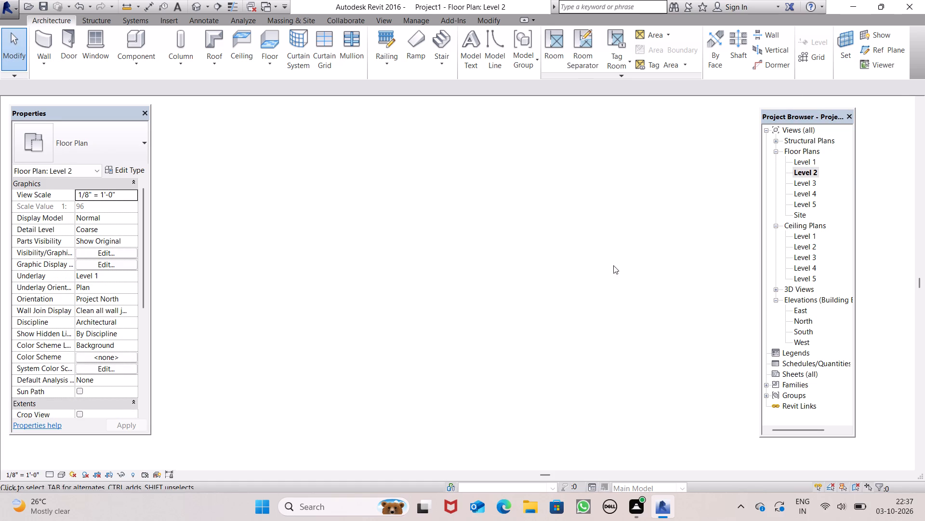
{"action": "scroll", "coordinate": [562, 270], "scroll_direction": "down", "scroll_amount": 1}
{"action": "scroll", "coordinate": [295, 198], "scroll_direction": "up", "scroll_amount": 6}
{"action": "scroll", "coordinate": [548, 277], "scroll_direction": "down", "scroll_amount": 2}
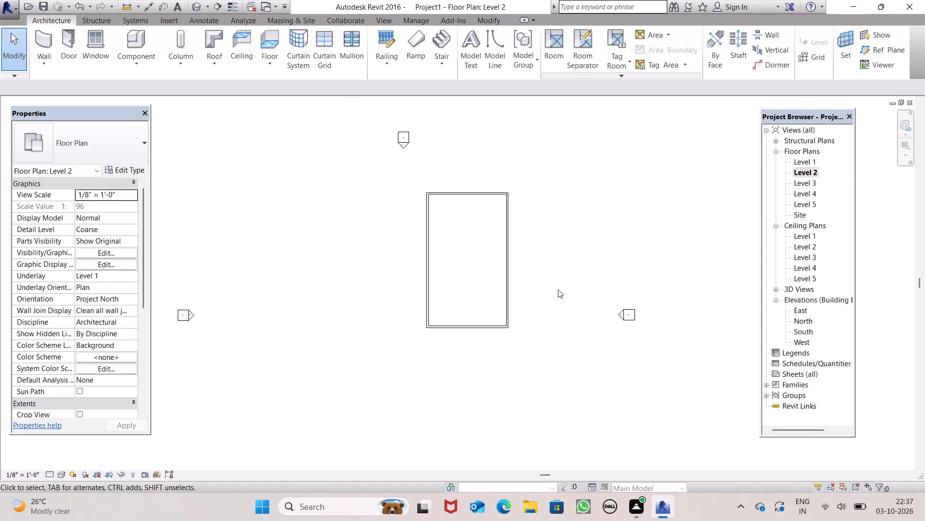
{"action": "scroll", "coordinate": [558, 289], "scroll_direction": "down", "scroll_amount": 1}
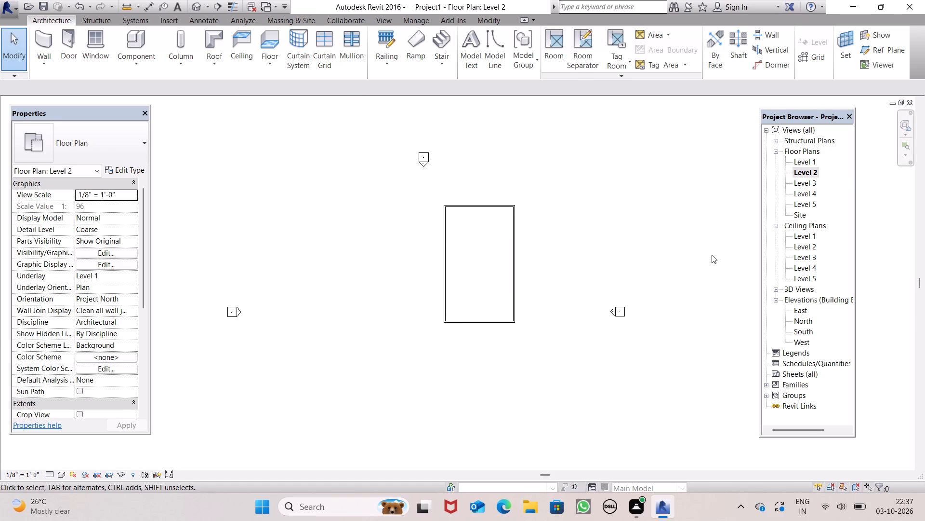
{"action": "double_click", "coordinate": [803, 312]}
{"action": "scroll", "coordinate": [663, 278], "scroll_direction": "down", "scroll_amount": 2}
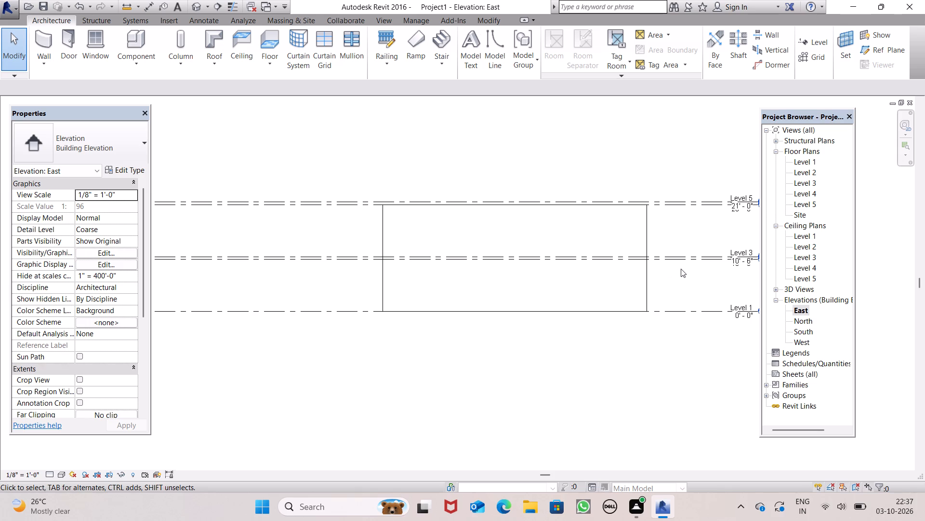
{"action": "scroll", "coordinate": [670, 267], "scroll_direction": "up", "scroll_amount": 1}
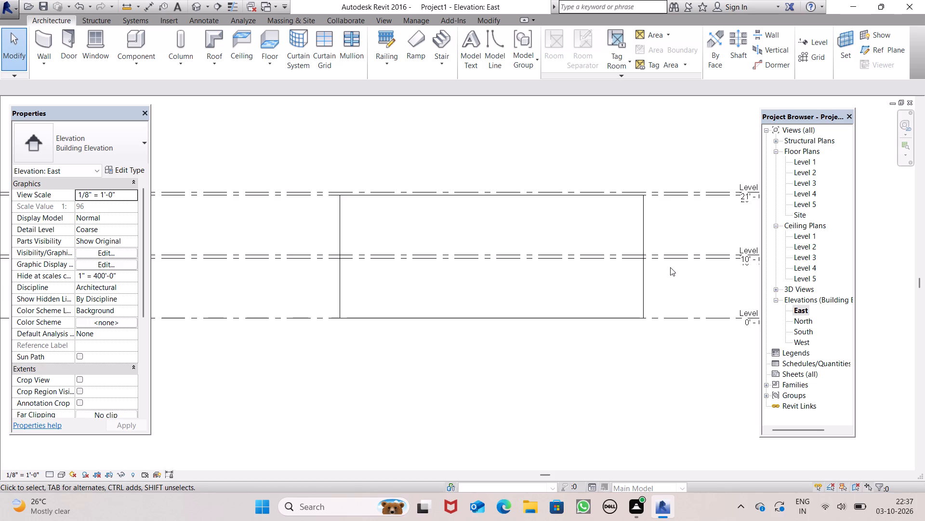
Start a roof by footprint in the Level 2 floor plan and duplicate the Generic - 12" roof type as 6".
{"action": "left_click", "coordinate": [812, 174]}
{"action": "double_click", "coordinate": [812, 174]}
{"action": "scroll", "coordinate": [528, 225], "scroll_direction": "up", "scroll_amount": 4}
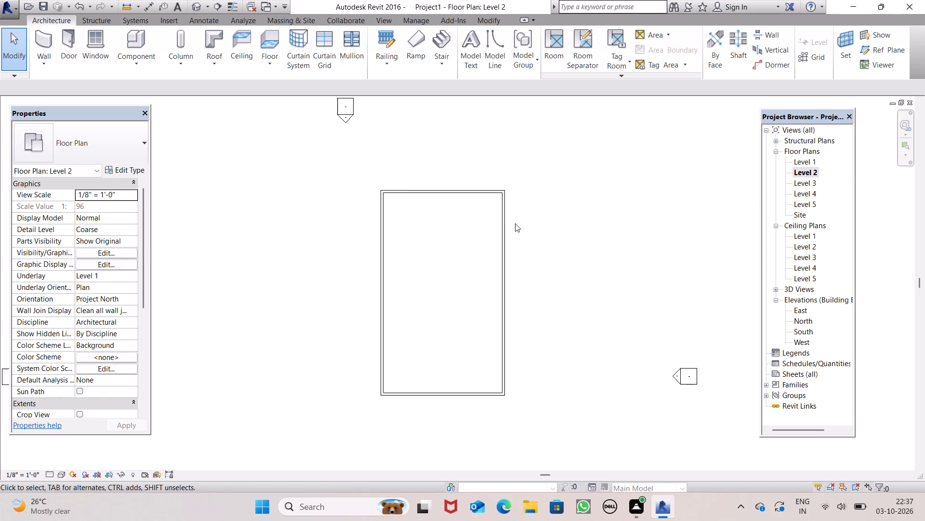
{"action": "scroll", "coordinate": [503, 223], "scroll_direction": "down", "scroll_amount": 2}
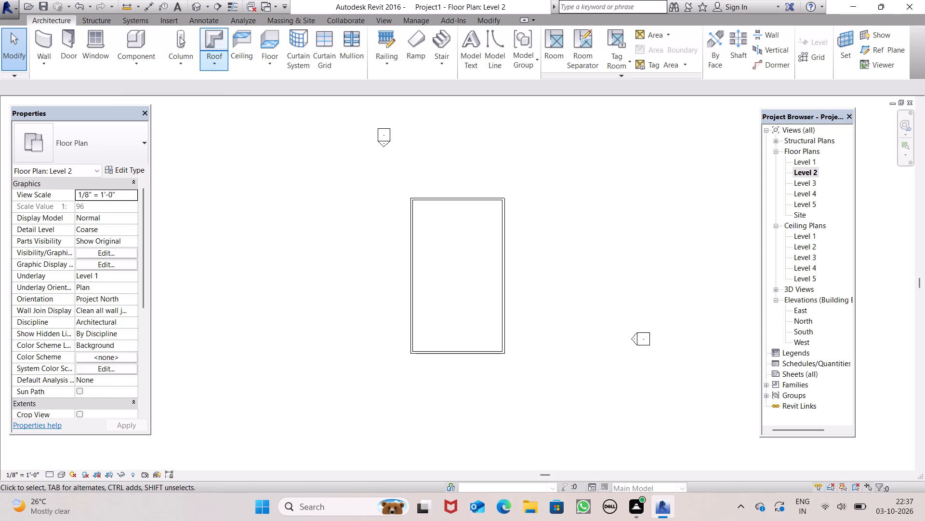
{"action": "left_click", "coordinate": [217, 68]}
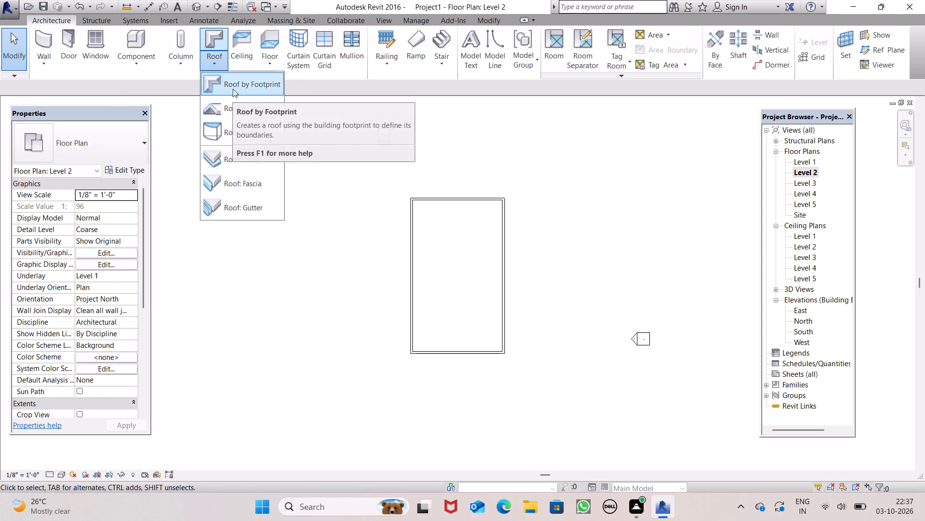
{"action": "left_click", "coordinate": [260, 92]}
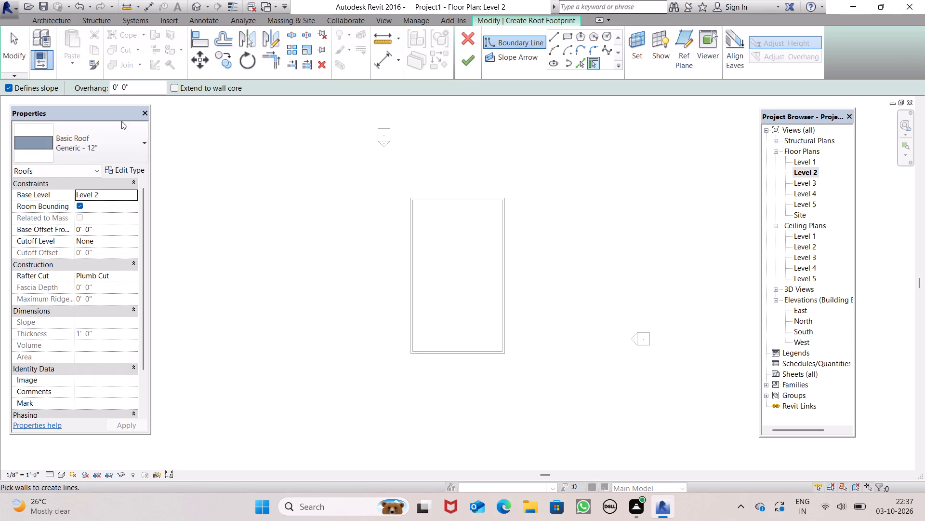
{"action": "left_click", "coordinate": [142, 145]}
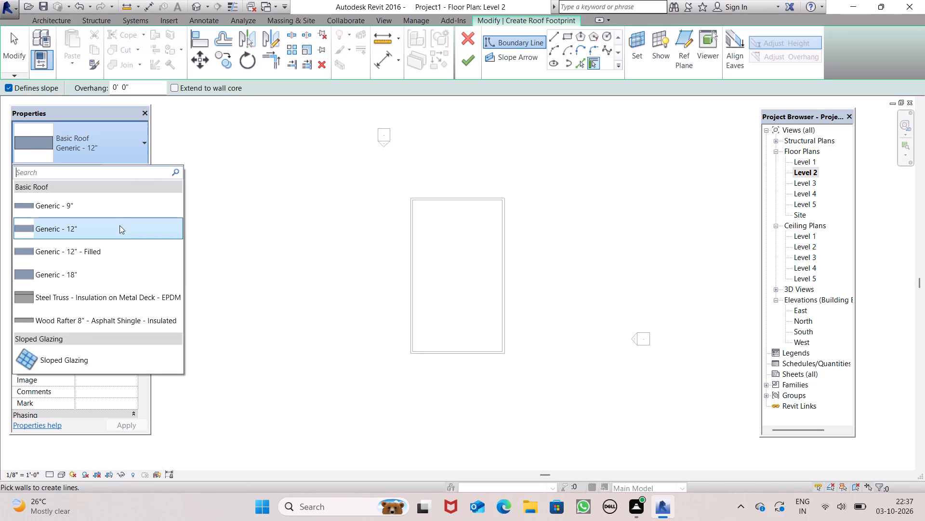
{"action": "scroll", "coordinate": [118, 222], "scroll_direction": "up", "scroll_amount": 4}
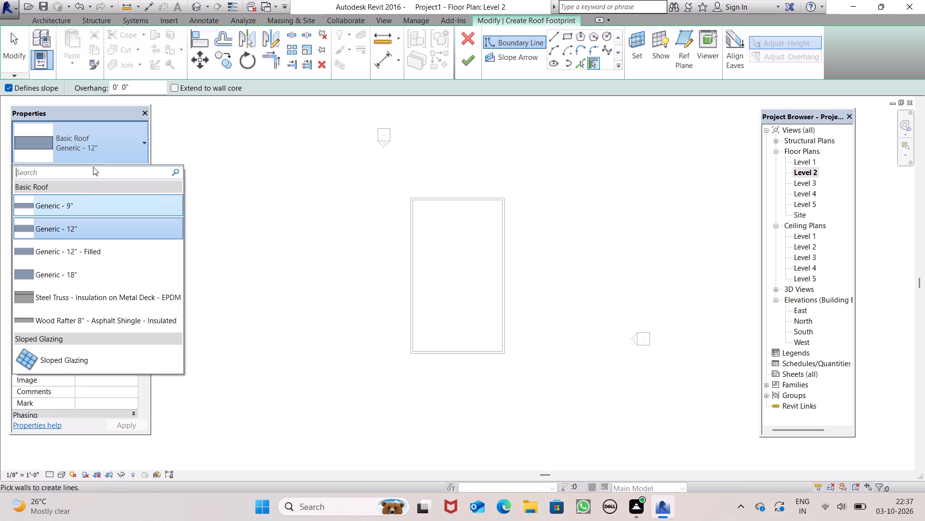
{"action": "left_click", "coordinate": [145, 140]}
{"action": "left_click", "coordinate": [136, 168]}
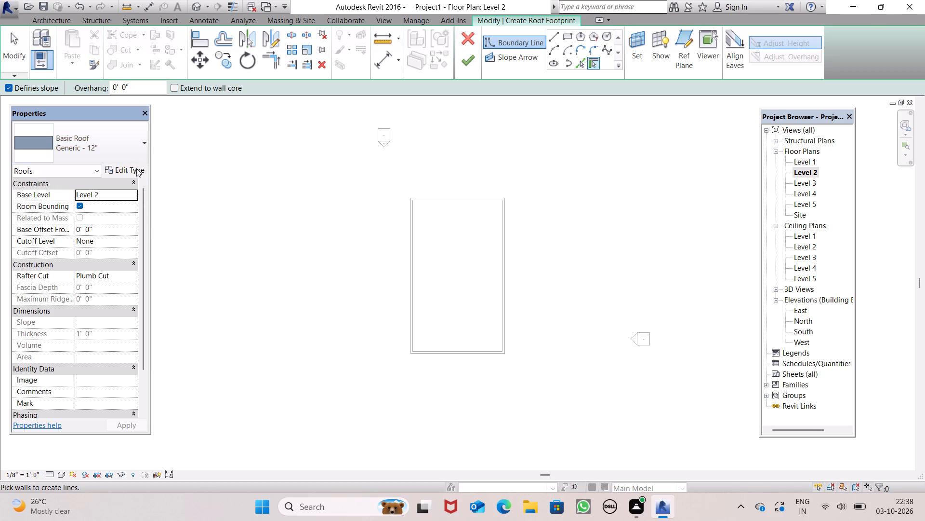
{"action": "left_click", "coordinate": [530, 120]}
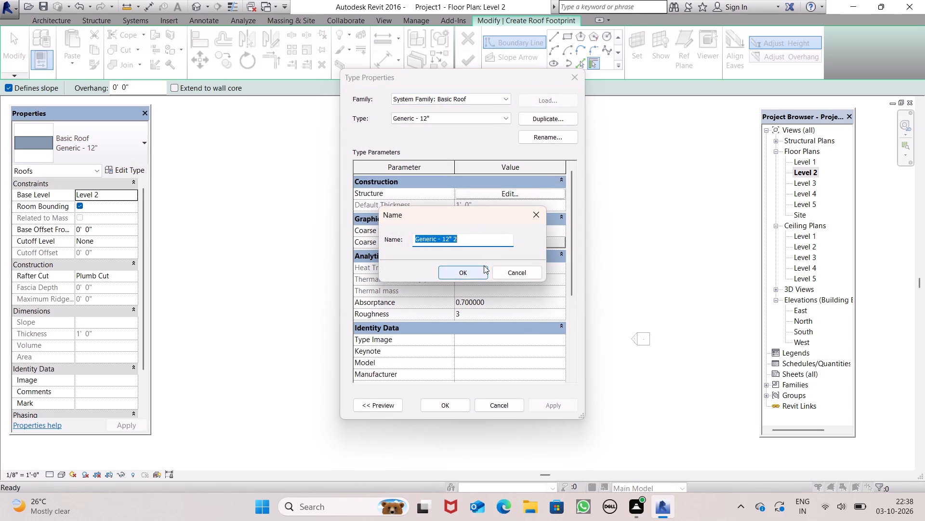
{"action": "key", "text": "BackSpace"}
{"action": "type", "text": "6\""}
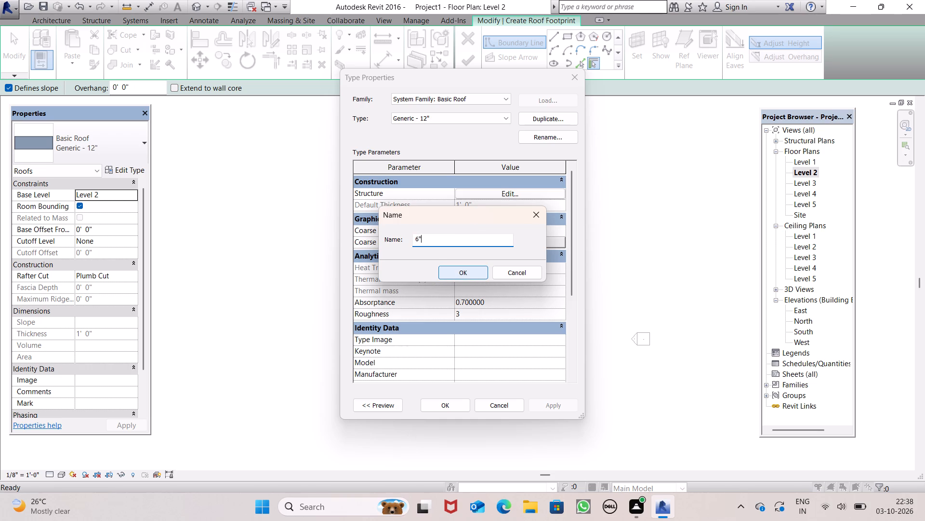
{"action": "key", "text": "Return"}
{"action": "left_click", "coordinate": [207, 221]}
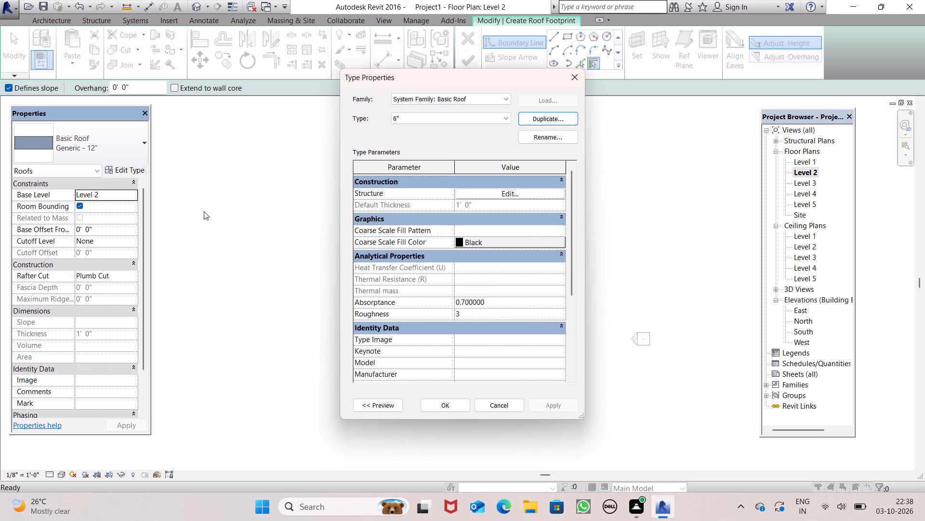
{"action": "left_click", "coordinate": [443, 411]}
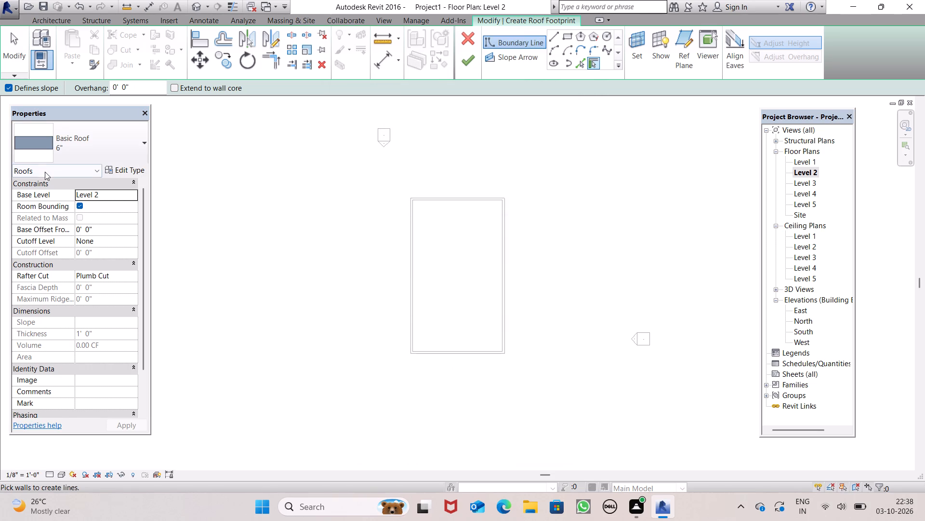
Turn off slope definition and sketch a rectangular roof boundary between opposite outer corners of the 30' by 50' wall enclosure.
{"action": "left_click", "coordinate": [10, 90]}
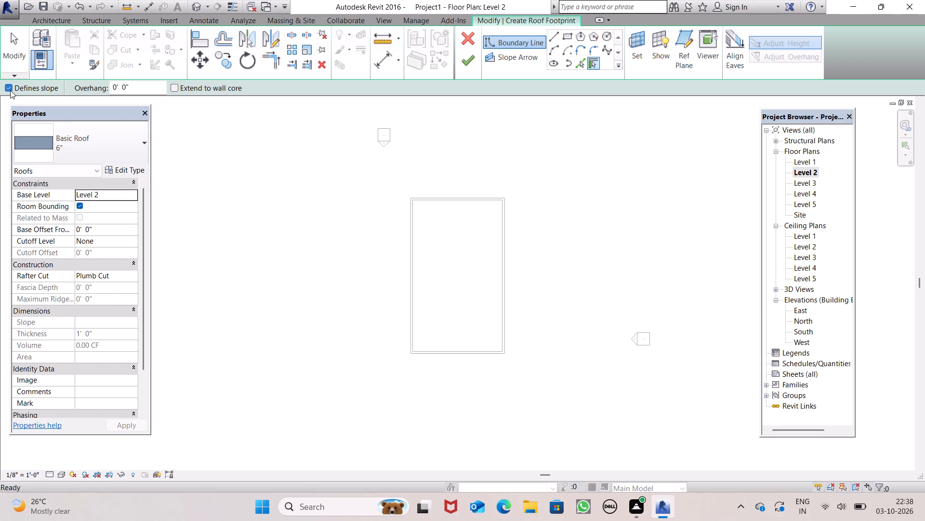
{"action": "left_click", "coordinate": [568, 41]}
{"action": "scroll", "coordinate": [529, 338], "scroll_direction": "up", "scroll_amount": 5}
{"action": "scroll", "coordinate": [413, 206], "scroll_direction": "down", "scroll_amount": 4}
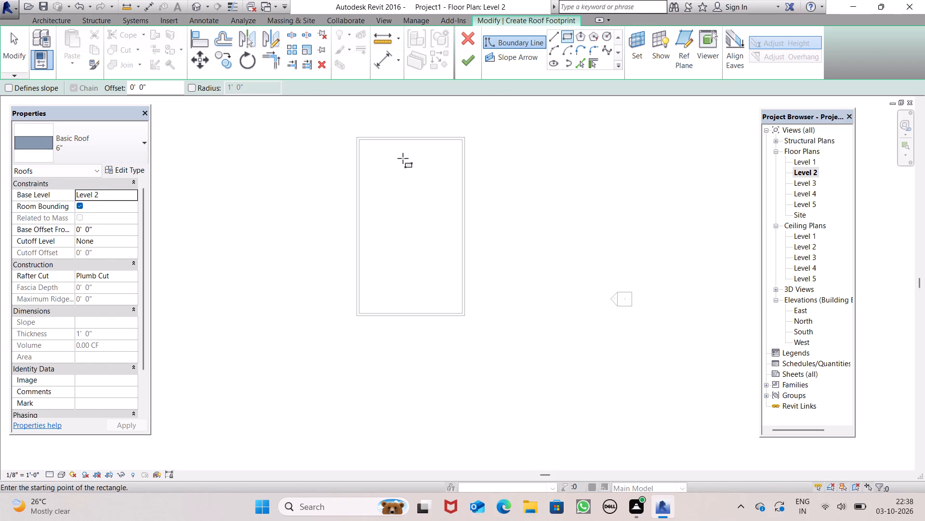
{"action": "scroll", "coordinate": [383, 136], "scroll_direction": "up", "scroll_amount": 5}
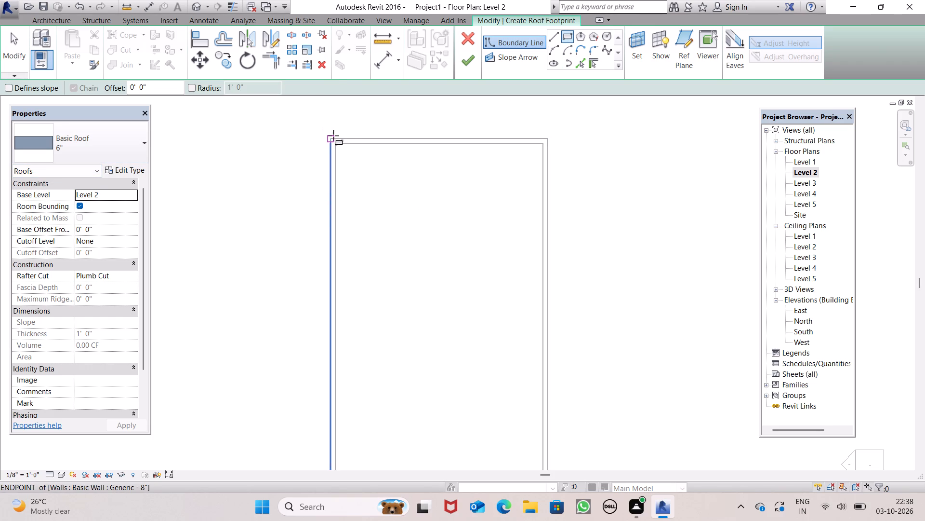
{"action": "scroll", "coordinate": [333, 139], "scroll_direction": "up", "scroll_amount": 7}
{"action": "left_click", "coordinate": [326, 137]}
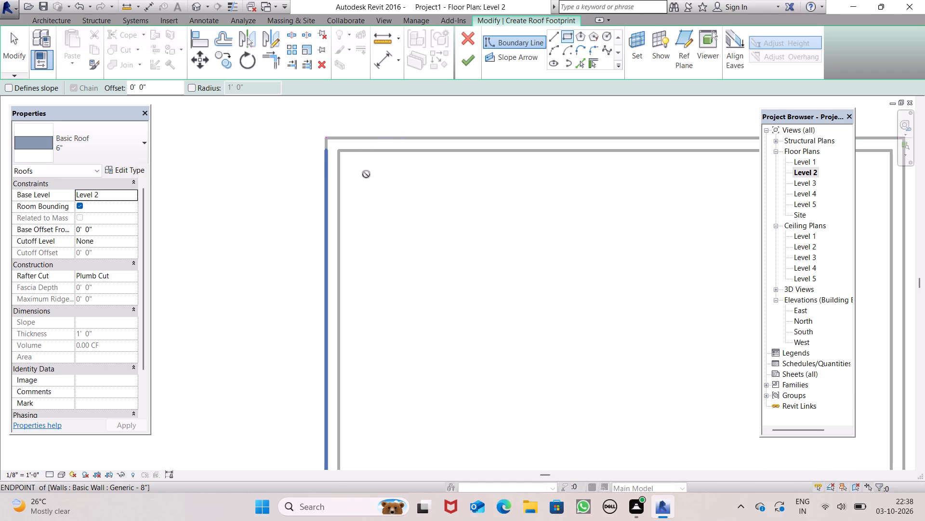
{"action": "scroll", "coordinate": [391, 195], "scroll_direction": "down", "scroll_amount": 15}
{"action": "scroll", "coordinate": [459, 314], "scroll_direction": "down", "scroll_amount": 1}
{"action": "scroll", "coordinate": [455, 328], "scroll_direction": "up", "scroll_amount": 5}
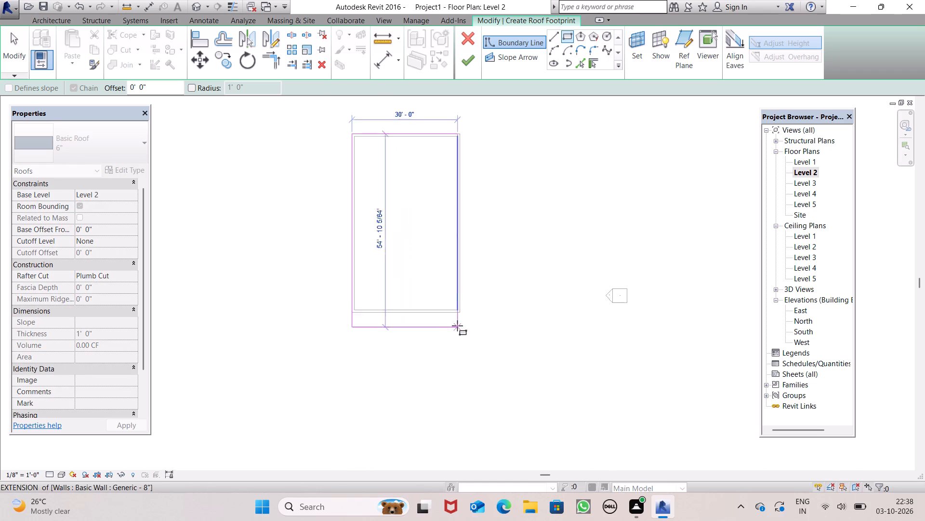
{"action": "scroll", "coordinate": [457, 326], "scroll_direction": "up", "scroll_amount": 12}
{"action": "scroll", "coordinate": [471, 267], "scroll_direction": "up", "scroll_amount": 8}
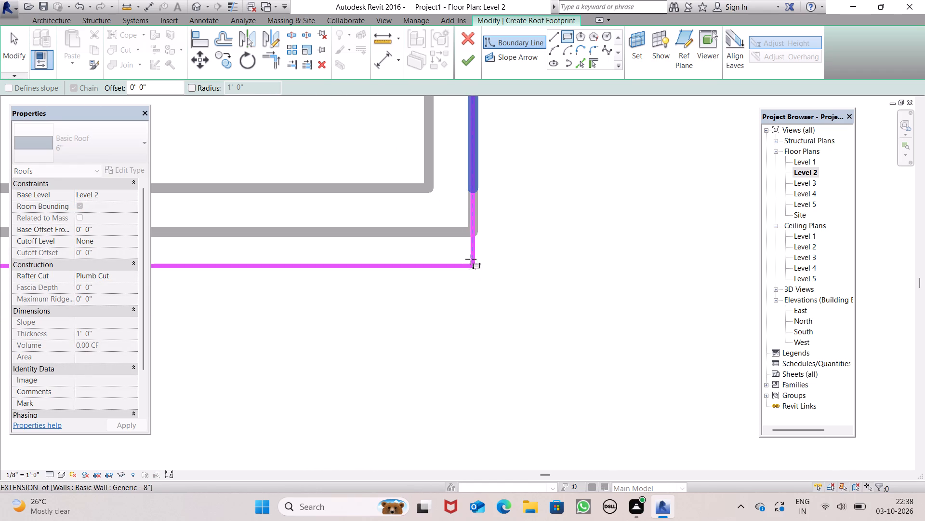
{"action": "left_click", "coordinate": [476, 233]}
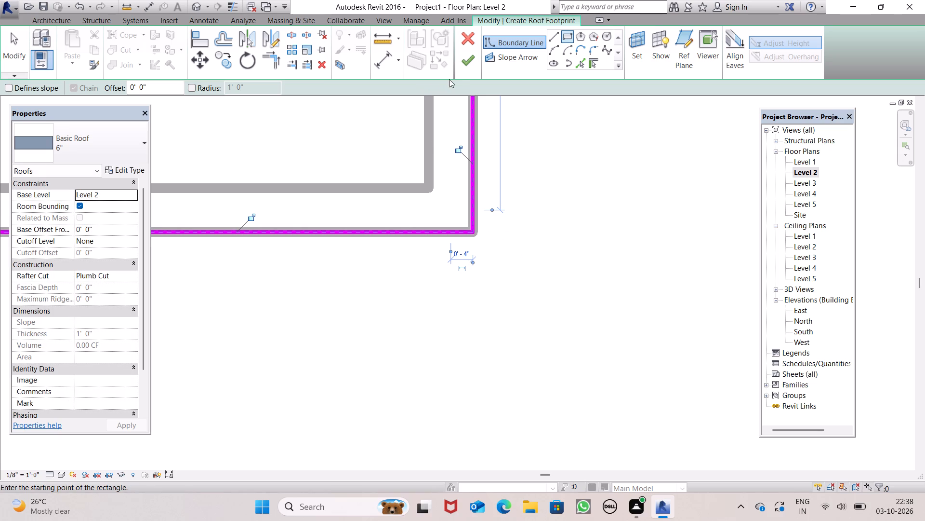
Finish the Level 2 roof footprint and attach the highlighted walls to the roof.
{"action": "left_click", "coordinate": [471, 71]}
{"action": "left_click", "coordinate": [470, 66]}
{"action": "scroll", "coordinate": [545, 222], "scroll_direction": "down", "scroll_amount": 2}
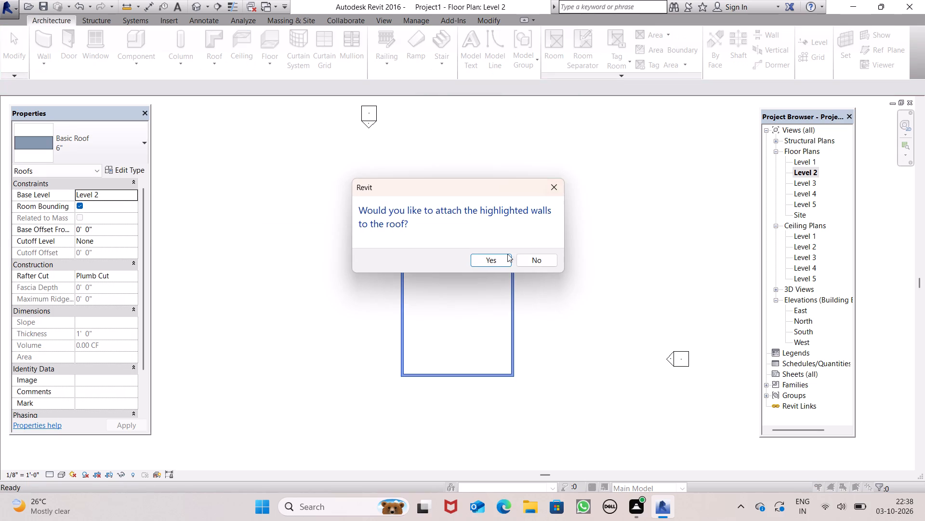
{"action": "left_click", "coordinate": [501, 259]}
{"action": "scroll", "coordinate": [496, 191], "scroll_direction": "down", "scroll_amount": 5}
{"action": "scroll", "coordinate": [576, 372], "scroll_direction": "down", "scroll_amount": 11}
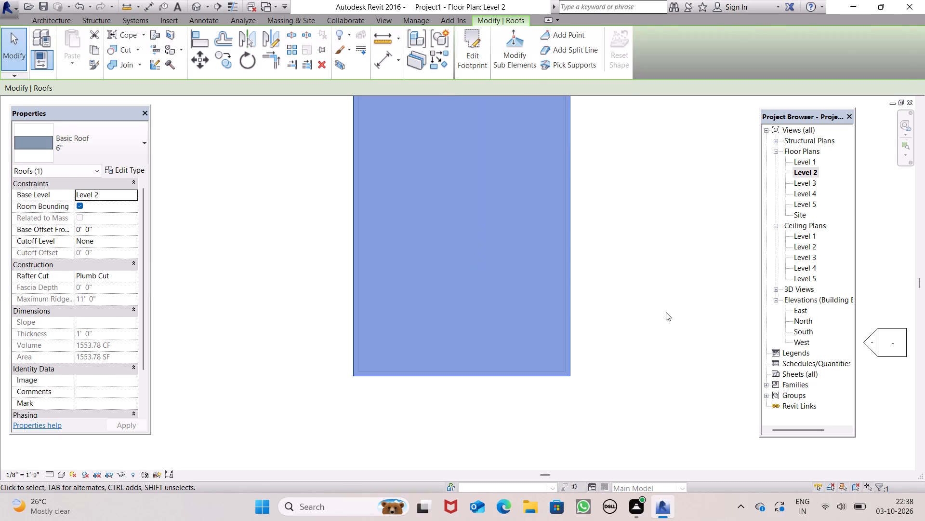
{"action": "left_click", "coordinate": [691, 289]}
Examine the flat roof and the walls attached to it from several angles in the 3D view.
{"action": "left_click", "coordinate": [194, 4]}
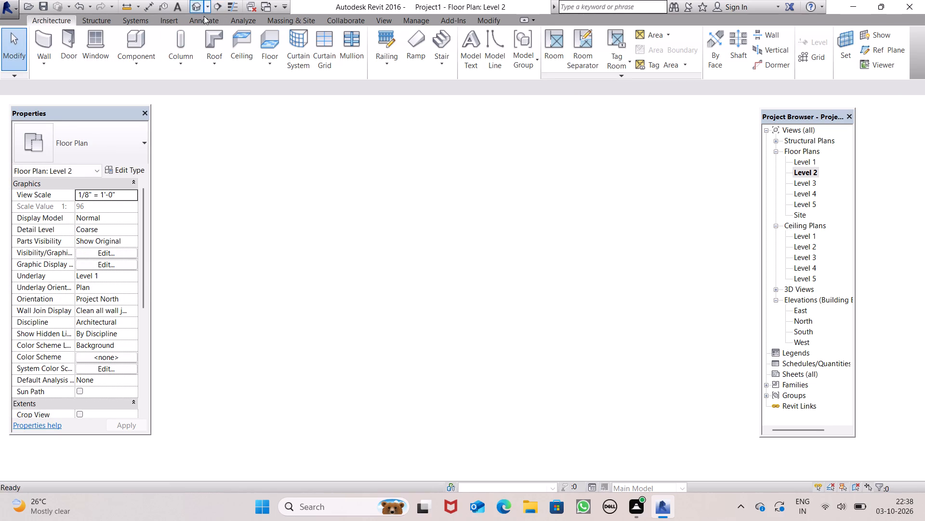
{"action": "scroll", "coordinate": [445, 301], "scroll_direction": "up", "scroll_amount": 2}
{"action": "scroll", "coordinate": [436, 239], "scroll_direction": "down", "scroll_amount": 4}
{"action": "middle_click_drag", "start_coordinate": [460, 326], "coordinate": [452, 287]}
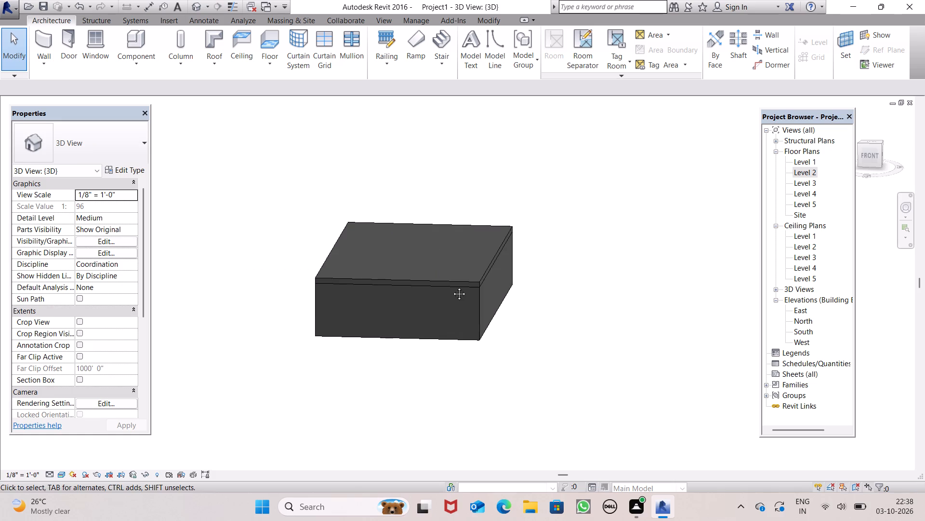
{"action": "middle_click_drag", "start_coordinate": [452, 287], "coordinate": [452, 221]}
{"action": "scroll", "coordinate": [452, 215], "scroll_direction": "down", "scroll_amount": 3}
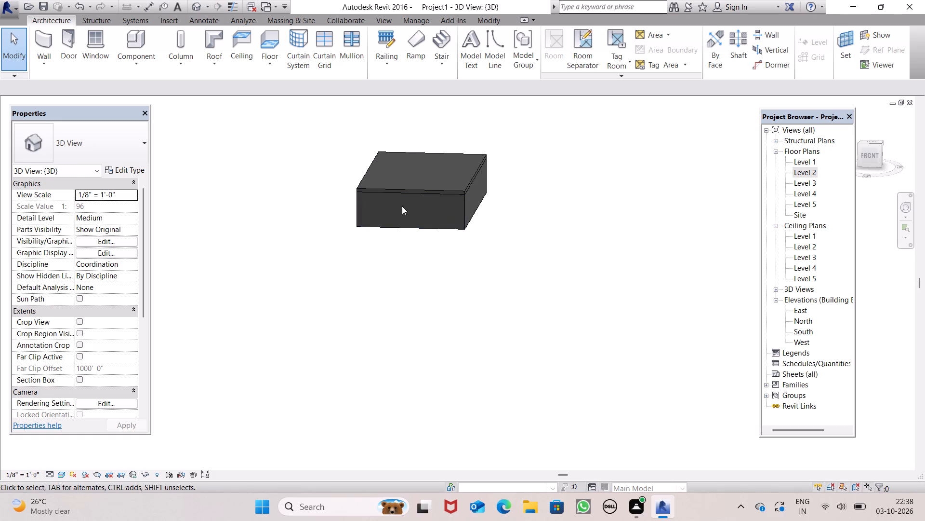
{"action": "middle_click_drag", "start_coordinate": [401, 206], "coordinate": [417, 250]}
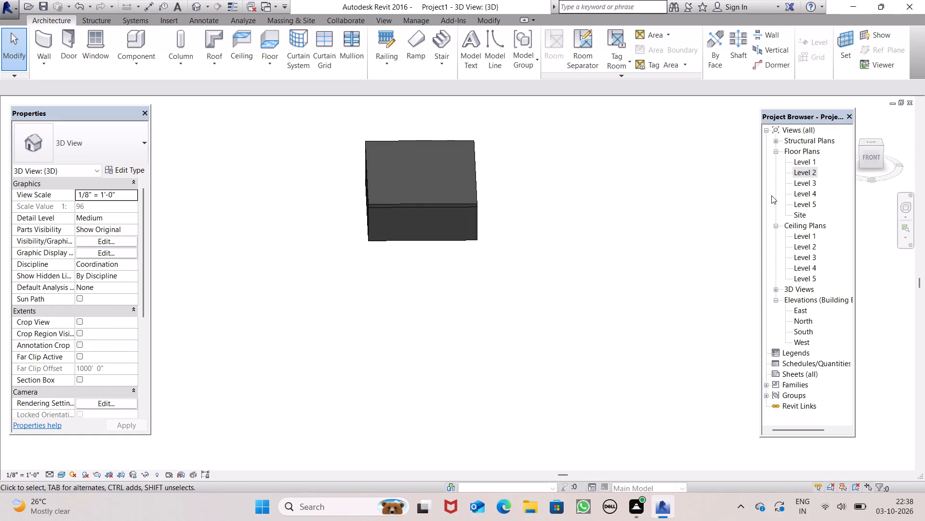
Review the Level 3 and Level 2 floor plans with the new roof in place.
{"action": "double_click", "coordinate": [793, 182]}
{"action": "double_click", "coordinate": [803, 181]}
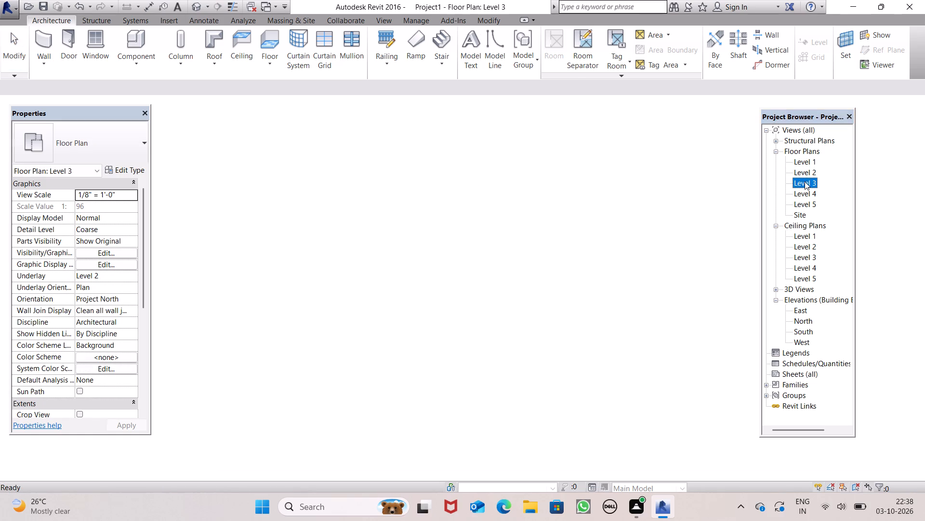
{"action": "scroll", "coordinate": [567, 247], "scroll_direction": "down", "scroll_amount": 4}
{"action": "double_click", "coordinate": [814, 172]}
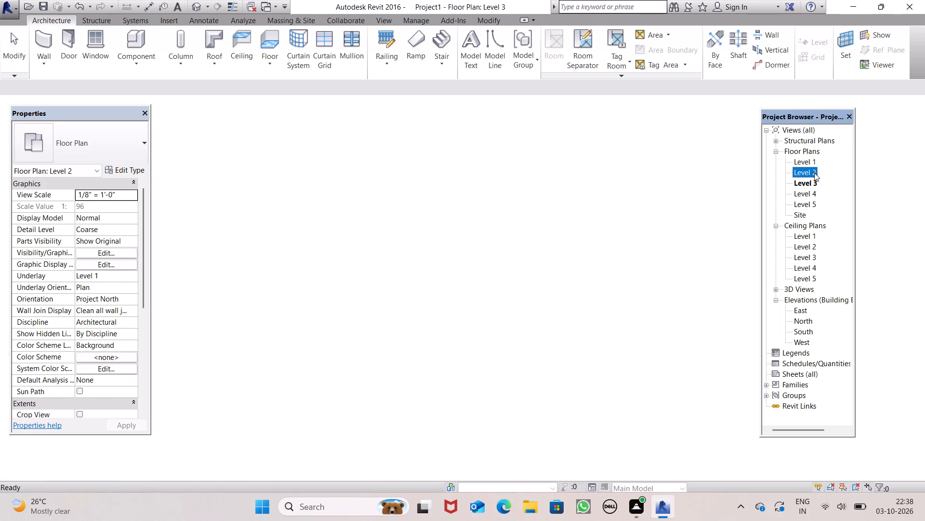
{"action": "scroll", "coordinate": [92, 257], "scroll_direction": "down", "scroll_amount": 7}
{"action": "scroll", "coordinate": [281, 206], "scroll_direction": "down", "scroll_amount": 5}
{"action": "scroll", "coordinate": [346, 236], "scroll_direction": "down", "scroll_amount": 1}
{"action": "scroll", "coordinate": [406, 152], "scroll_direction": "up", "scroll_amount": 2}
{"action": "scroll", "coordinate": [383, 115], "scroll_direction": "up", "scroll_amount": 4}
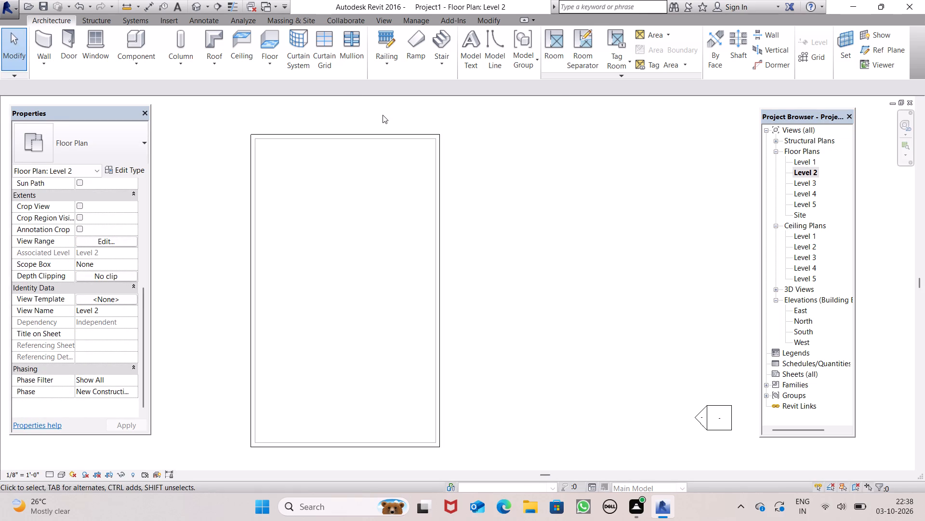
{"action": "scroll", "coordinate": [376, 119], "scroll_direction": "down", "scroll_amount": 2}
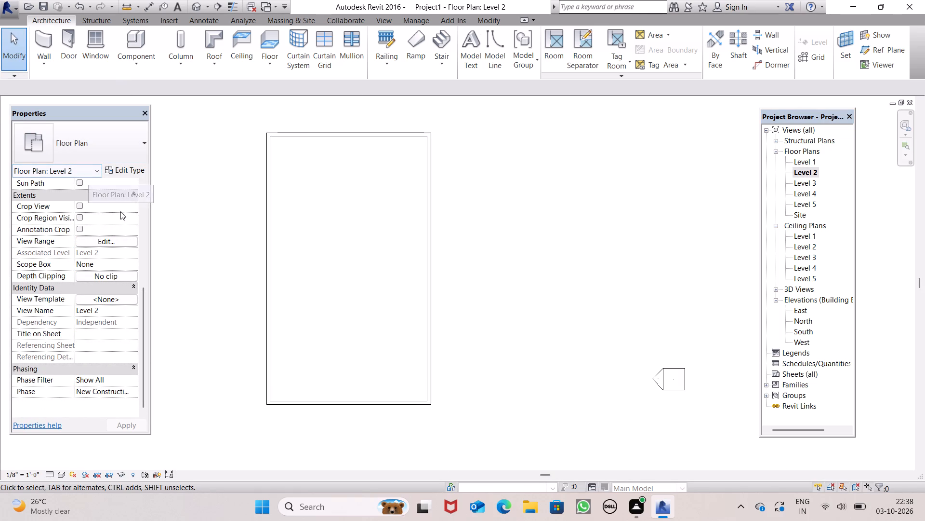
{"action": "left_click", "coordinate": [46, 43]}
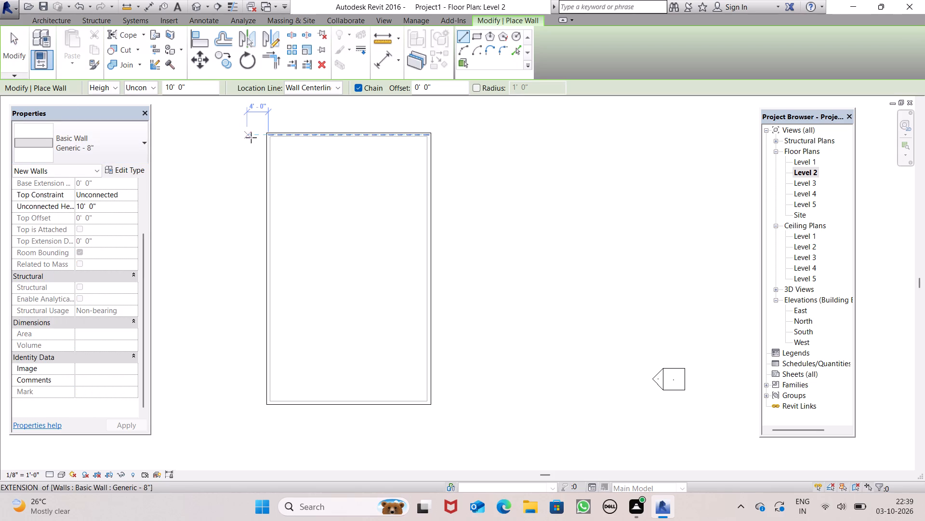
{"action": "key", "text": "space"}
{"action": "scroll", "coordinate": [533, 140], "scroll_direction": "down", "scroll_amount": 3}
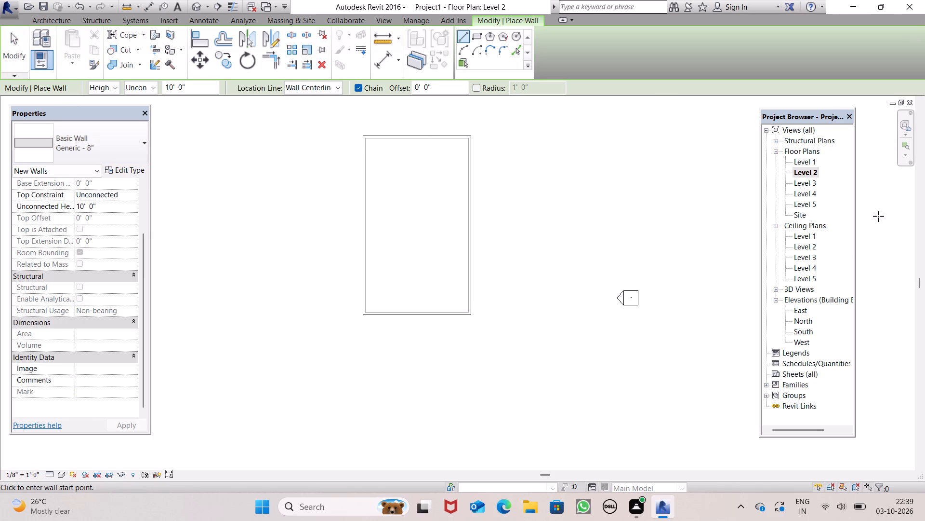
Compare the Level 1 to Level 4 floor plans and return to the Level 2 plan.
{"action": "double_click", "coordinate": [811, 160]}
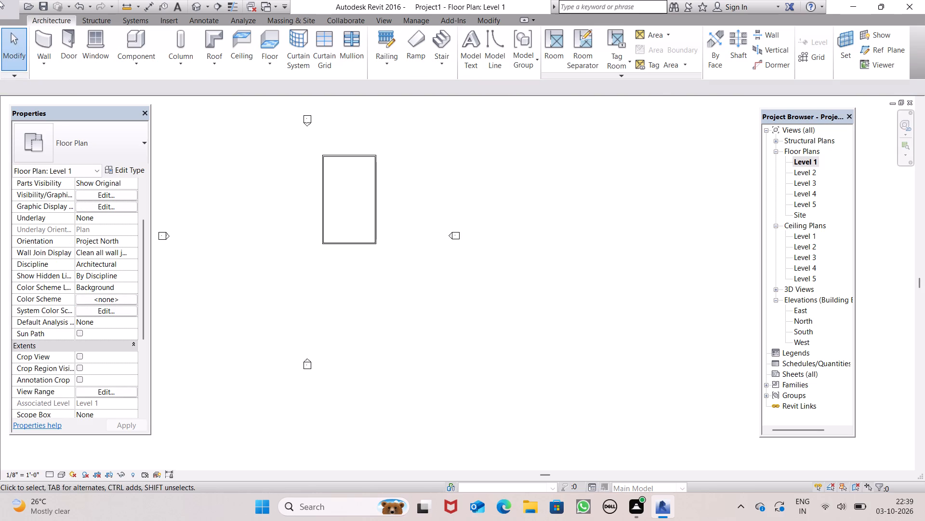
{"action": "double_click", "coordinate": [801, 170]}
{"action": "double_click", "coordinate": [808, 183]}
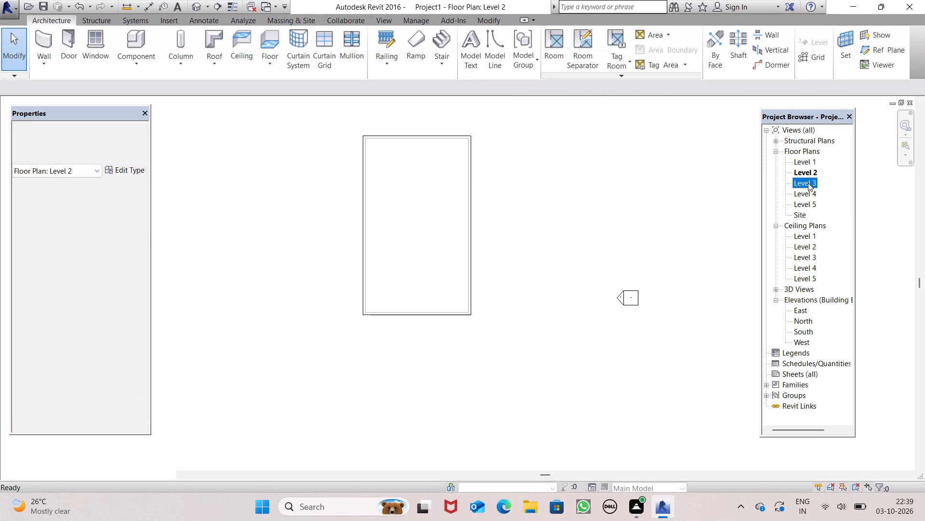
{"action": "double_click", "coordinate": [807, 192]}
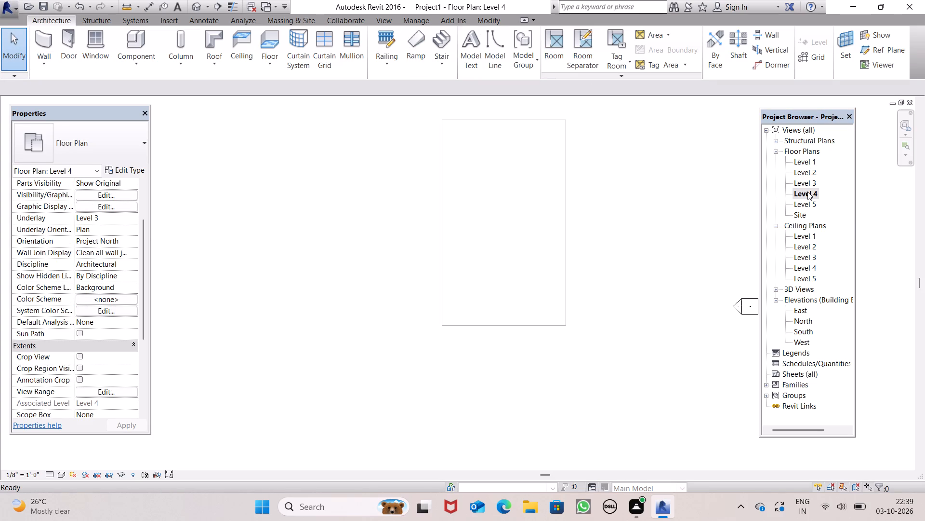
{"action": "double_click", "coordinate": [807, 174]}
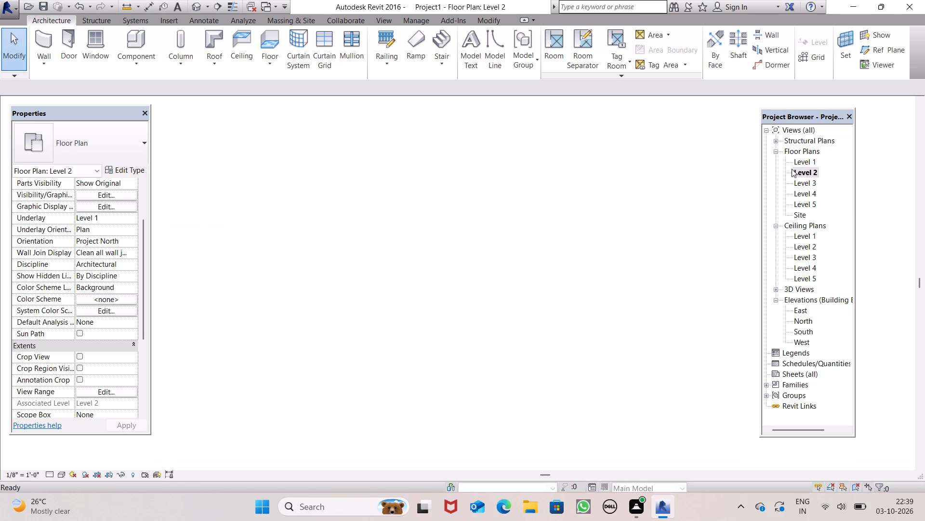
{"action": "scroll", "coordinate": [443, 124], "scroll_direction": "up", "scroll_amount": 2}
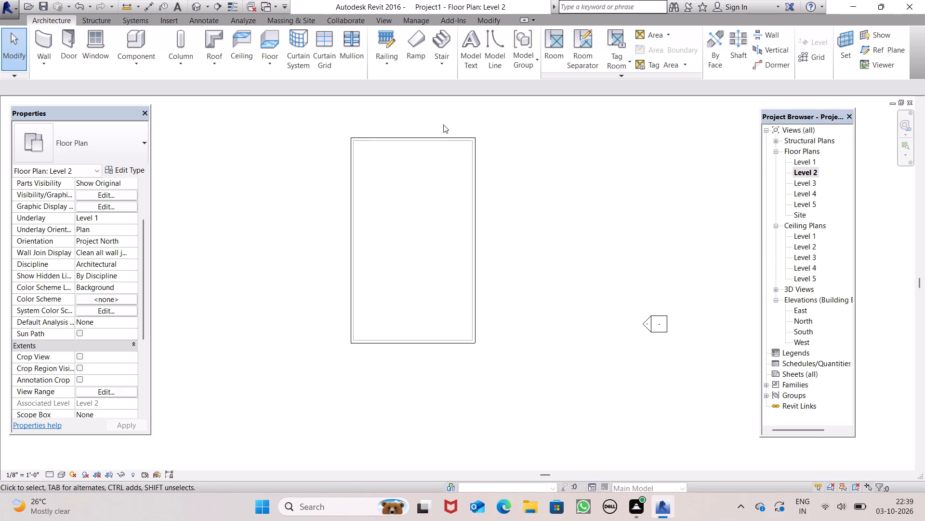
Set the underlay of the Level 2 floor plan to Level 3.
{"action": "left_click", "coordinate": [122, 219]}
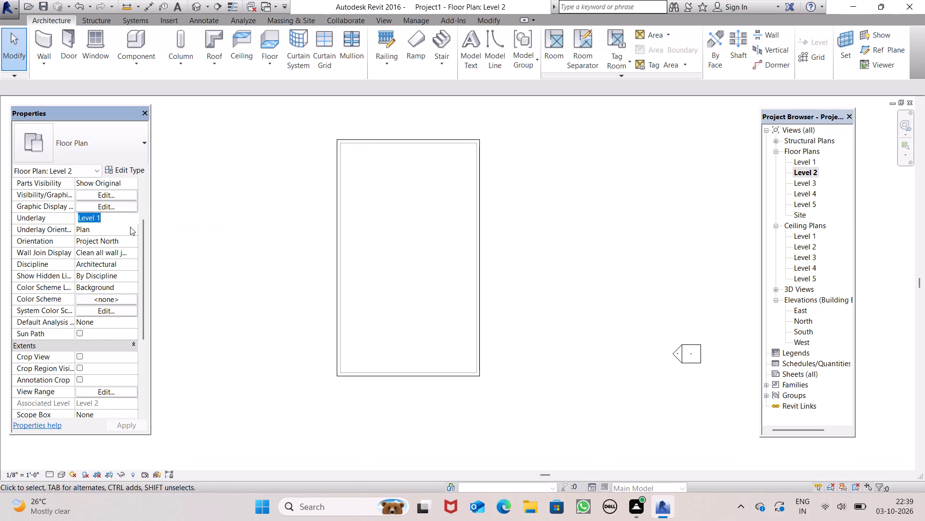
{"action": "left_click", "coordinate": [134, 216]}
{"action": "left_click", "coordinate": [113, 258]}
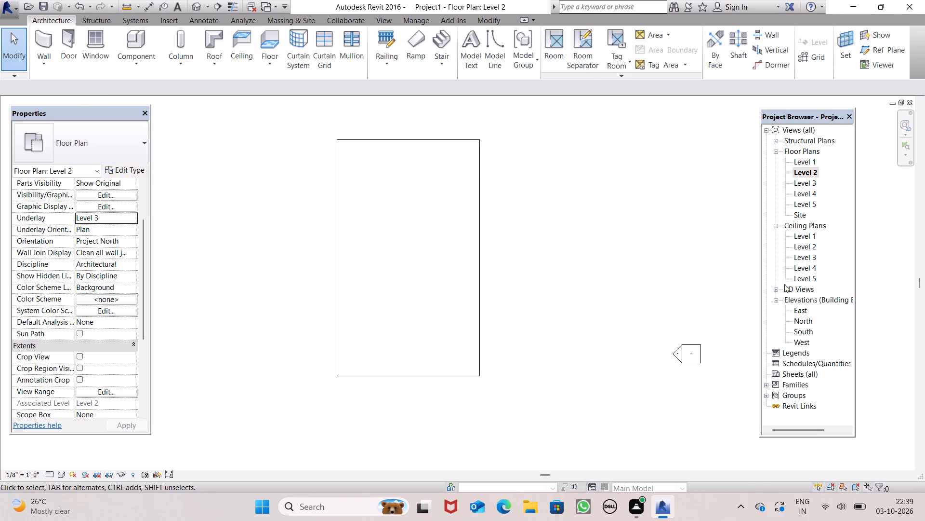
Open the East elevation and examine how the 6" roof and walls sit against the slab-band levels.
{"action": "left_click", "coordinate": [803, 308]}
{"action": "double_click", "coordinate": [801, 310]}
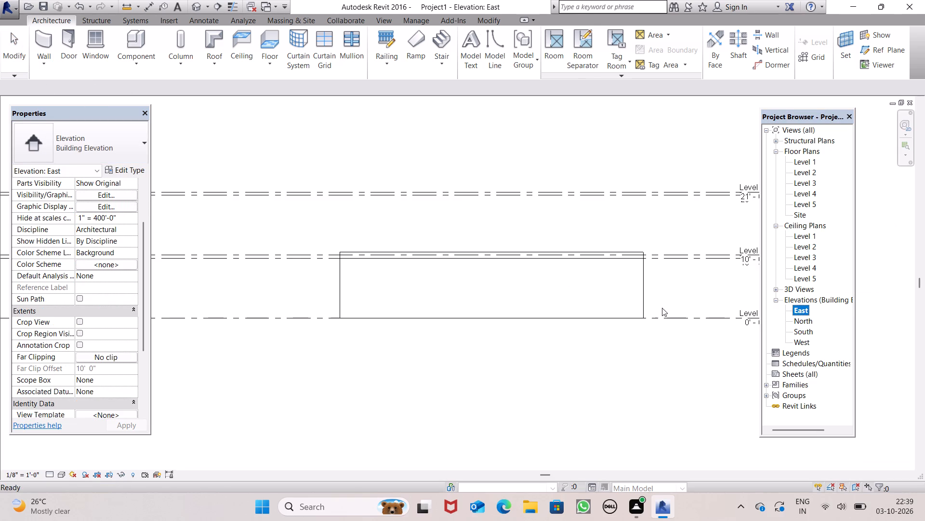
{"action": "scroll", "coordinate": [529, 244], "scroll_direction": "up", "scroll_amount": 4}
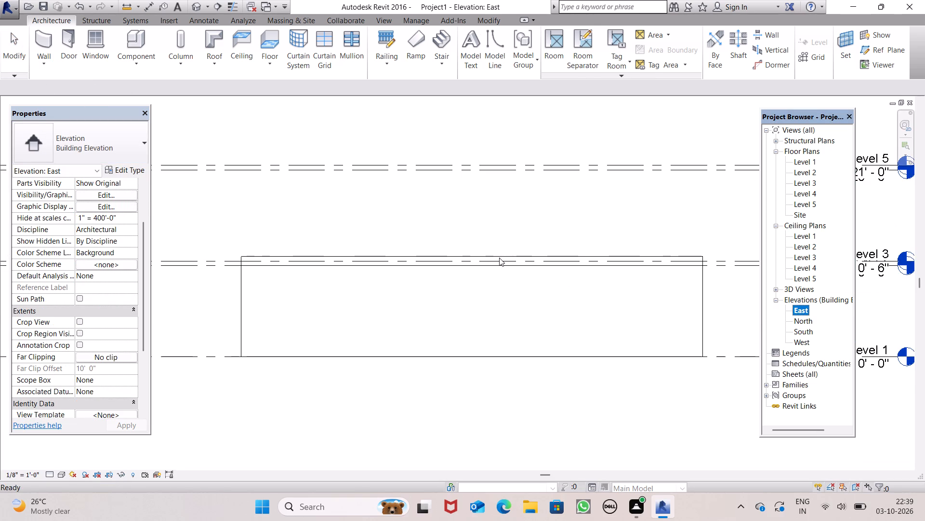
{"action": "left_click", "coordinate": [499, 258]}
{"action": "scroll", "coordinate": [481, 239], "scroll_direction": "up", "scroll_amount": 2}
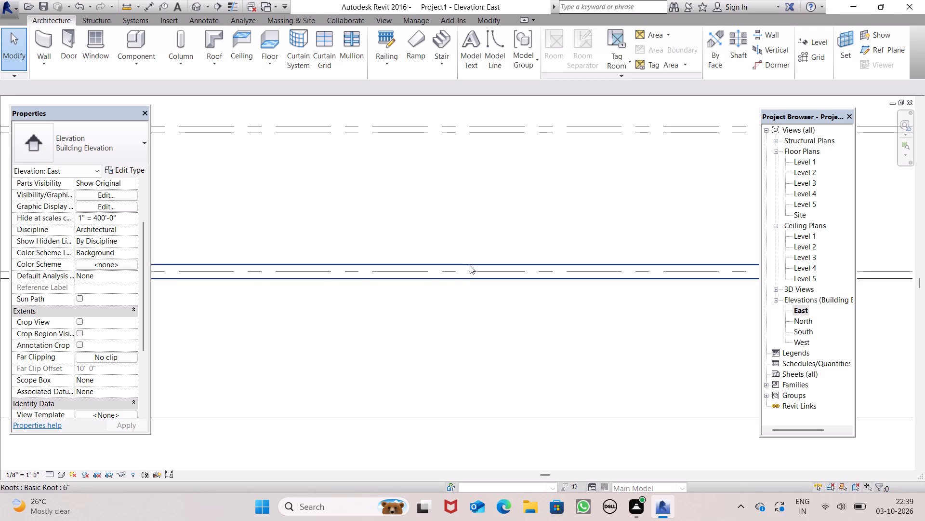
{"action": "left_click", "coordinate": [470, 265]}
{"action": "scroll", "coordinate": [471, 230], "scroll_direction": "down", "scroll_amount": 7}
{"action": "left_click", "coordinate": [496, 135]}
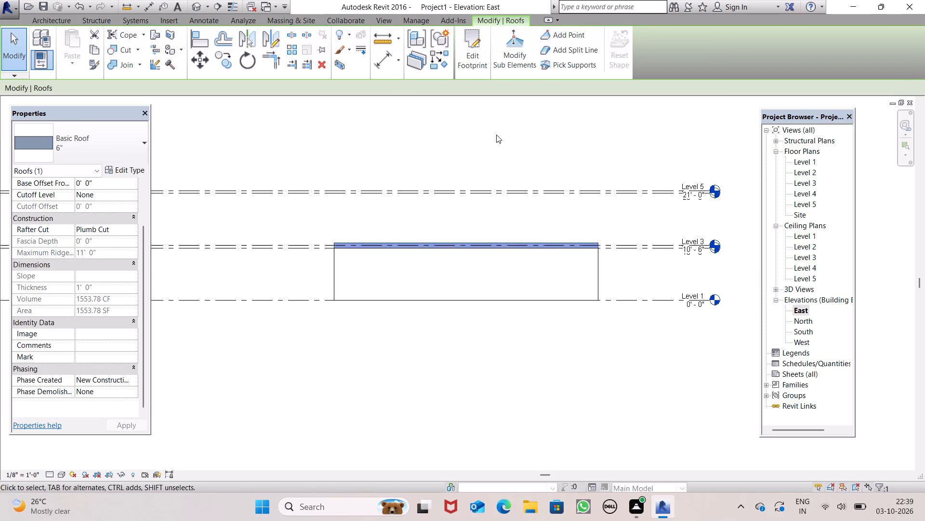
{"action": "scroll", "coordinate": [505, 178], "scroll_direction": "down", "scroll_amount": 3}
{"action": "left_click", "coordinate": [516, 149]}
{"action": "scroll", "coordinate": [541, 203], "scroll_direction": "up", "scroll_amount": 1}
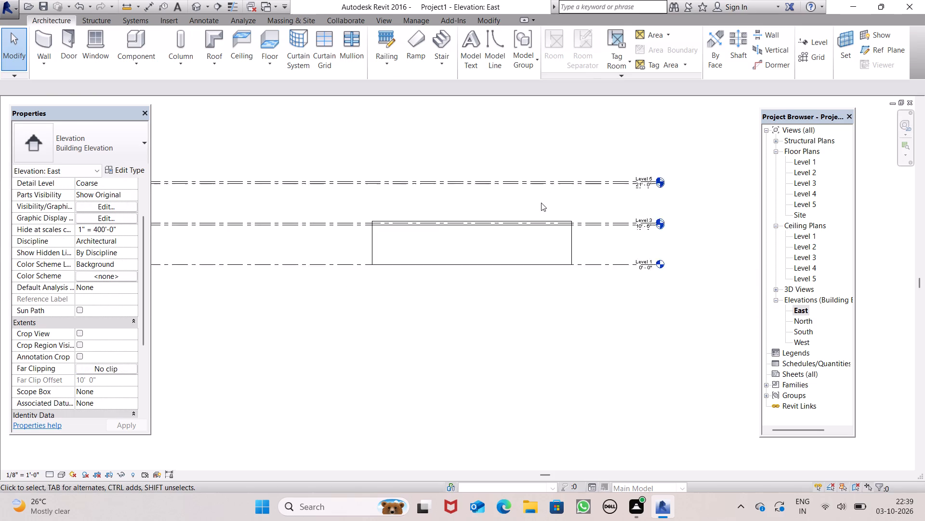
{"action": "scroll", "coordinate": [541, 203], "scroll_direction": "up", "scroll_amount": 2}
{"action": "scroll", "coordinate": [301, 243], "scroll_direction": "up", "scroll_amount": 5}
{"action": "scroll", "coordinate": [325, 228], "scroll_direction": "down", "scroll_amount": 8}
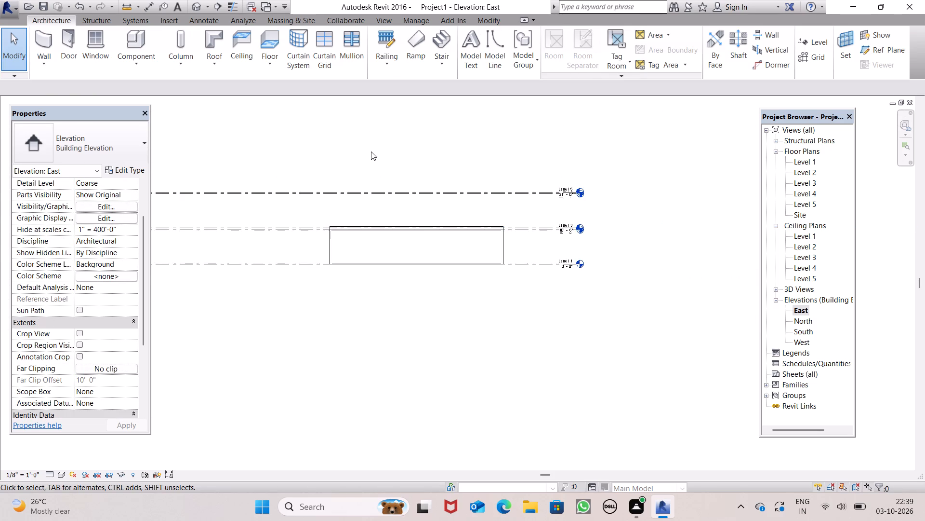
{"action": "scroll", "coordinate": [371, 151], "scroll_direction": "up", "scroll_amount": 3}
{"action": "scroll", "coordinate": [372, 151], "scroll_direction": "down", "scroll_amount": 8}
{"action": "scroll", "coordinate": [288, 150], "scroll_direction": "up", "scroll_amount": 7}
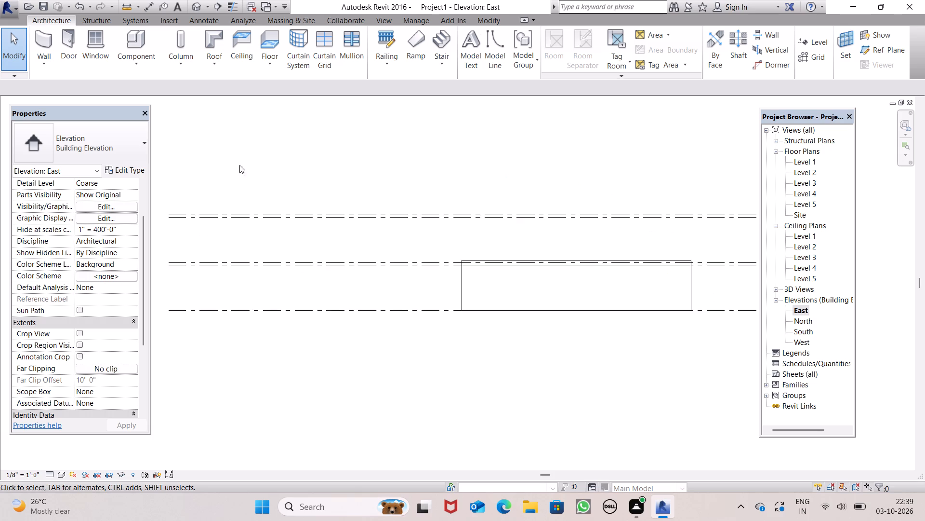
{"action": "scroll", "coordinate": [230, 157], "scroll_direction": "down", "scroll_amount": 5}
{"action": "scroll", "coordinate": [189, 162], "scroll_direction": "up", "scroll_amount": 7}
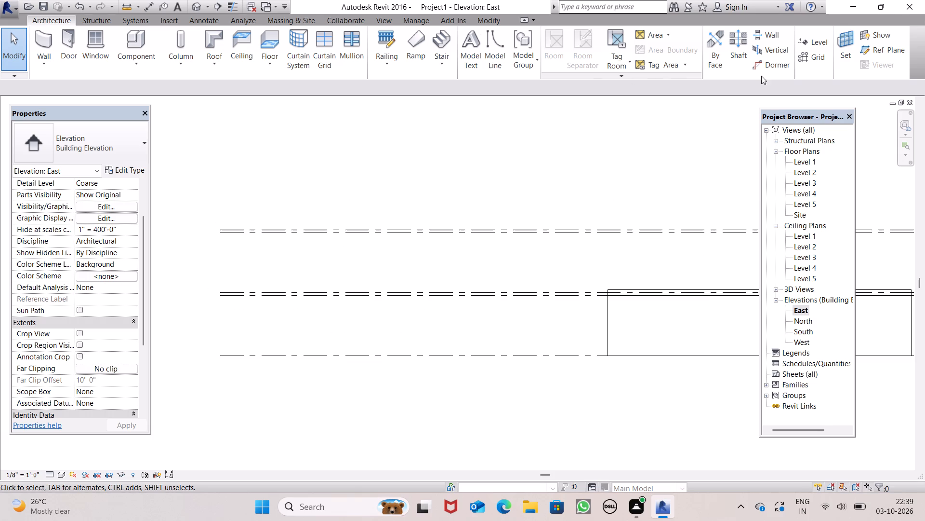
Delete Level 5, Level 4 and Level 3 from the East elevation, accepting the removal of their plan views.
{"action": "left_click", "coordinate": [362, 230]}
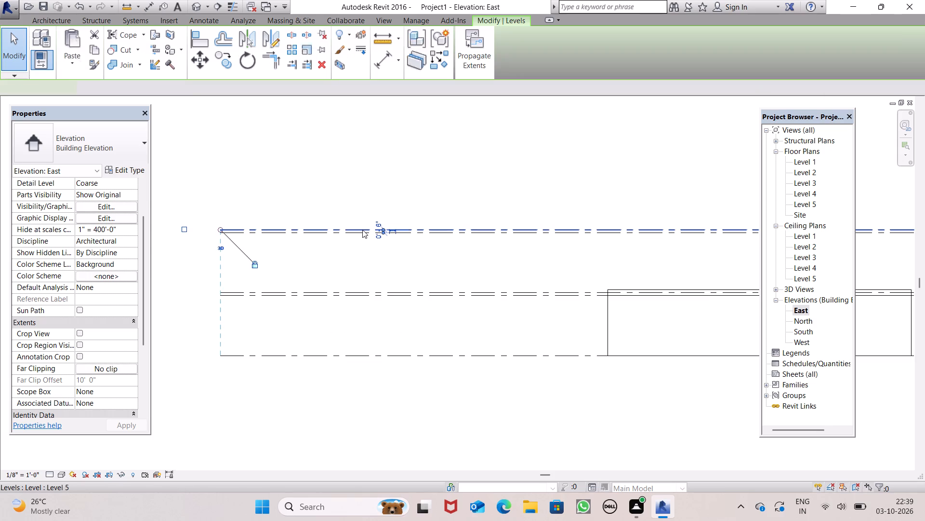
{"action": "key", "text": "Delete"}
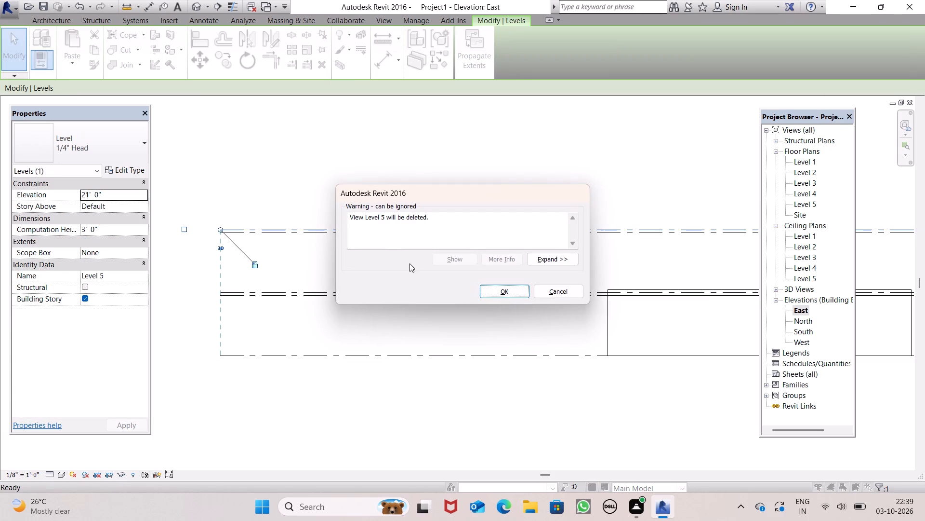
{"action": "left_click", "coordinate": [494, 286]}
{"action": "key", "text": "space"}
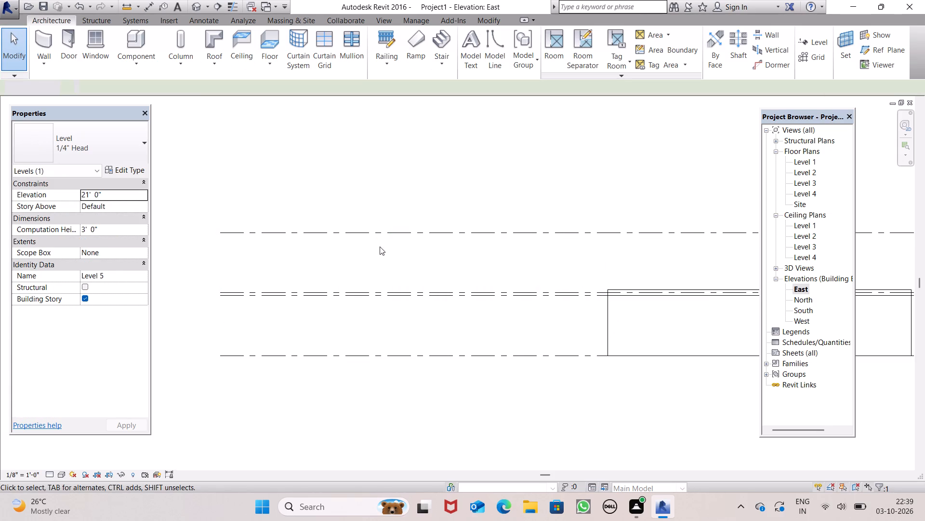
{"action": "left_click", "coordinate": [326, 233]}
{"action": "key", "text": "Delete"}
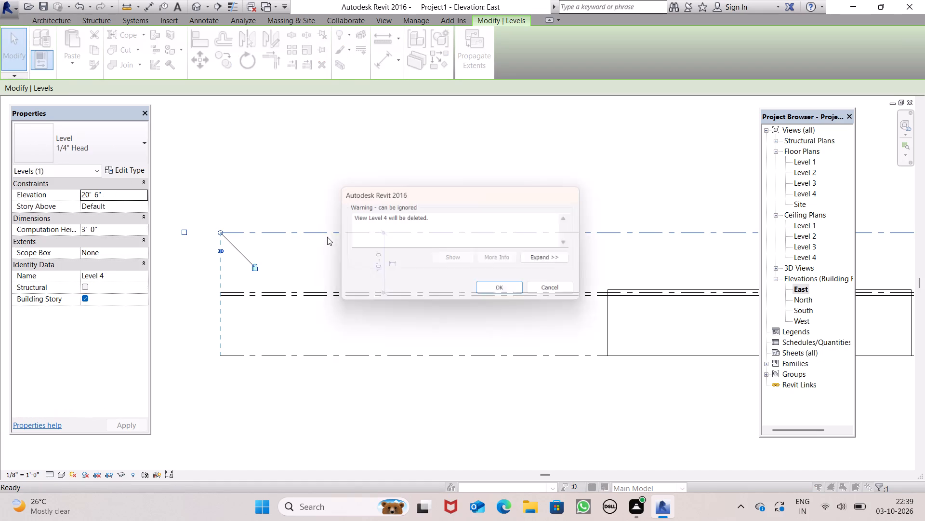
{"action": "scroll", "coordinate": [323, 246], "scroll_direction": "down", "scroll_amount": 2}
{"action": "left_click", "coordinate": [515, 296]}
{"action": "scroll", "coordinate": [476, 301], "scroll_direction": "up", "scroll_amount": 1}
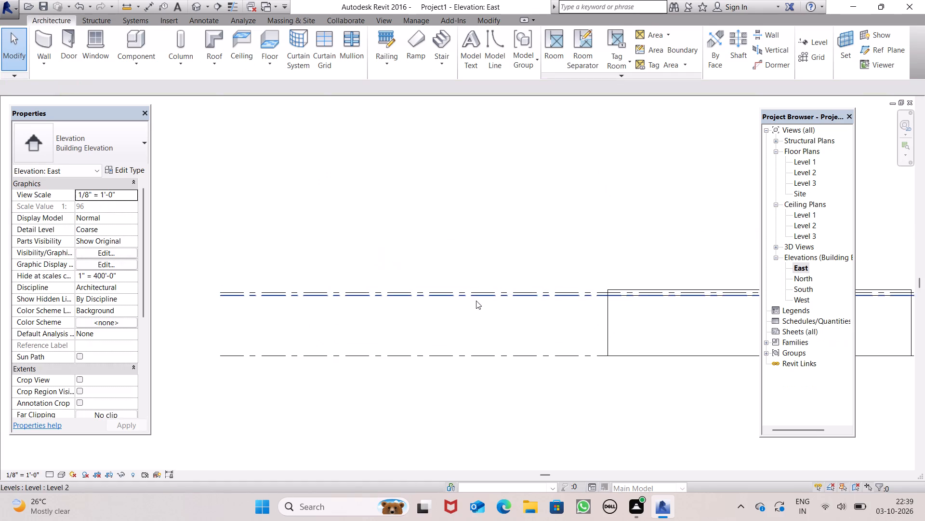
{"action": "left_click", "coordinate": [468, 290]}
{"action": "key", "text": "Delete"}
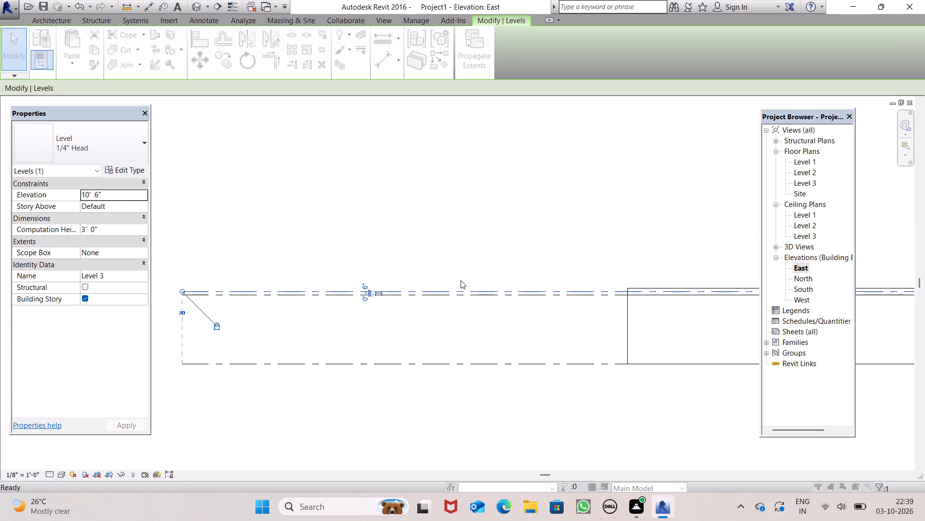
{"action": "left_click", "coordinate": [502, 292]}
{"action": "scroll", "coordinate": [423, 254], "scroll_direction": "down", "scroll_amount": 4}
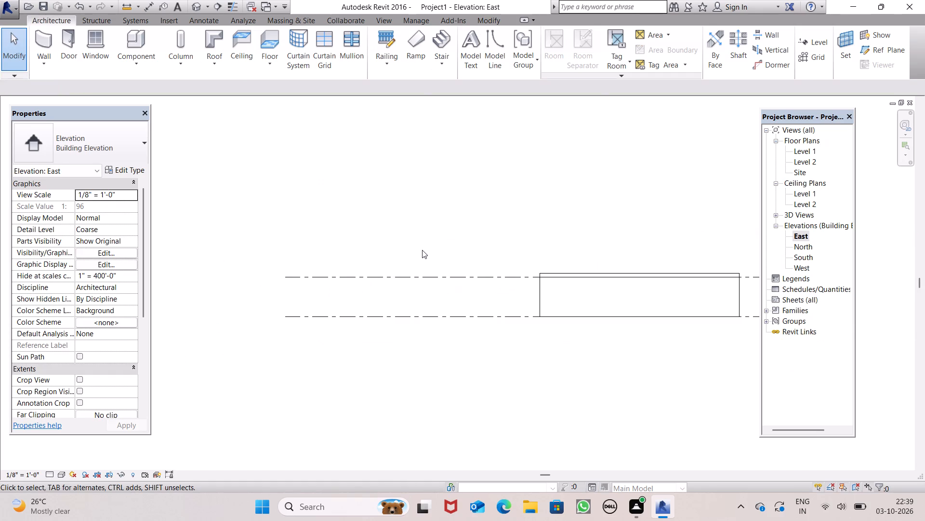
Start placing a new level from picked lines, with an offset of 0' 6".
{"action": "scroll", "coordinate": [527, 243], "scroll_direction": "up", "scroll_amount": 1}
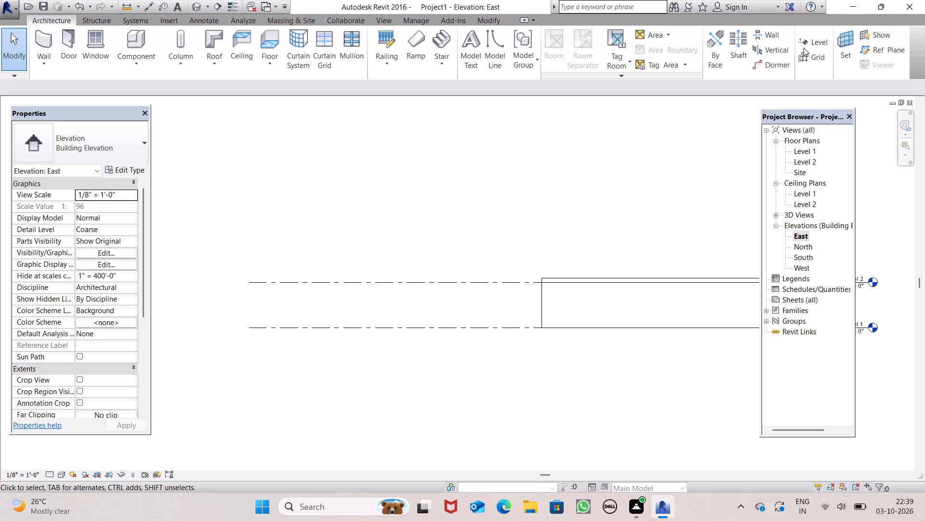
{"action": "left_click", "coordinate": [812, 36]}
{"action": "left_click", "coordinate": [477, 45]}
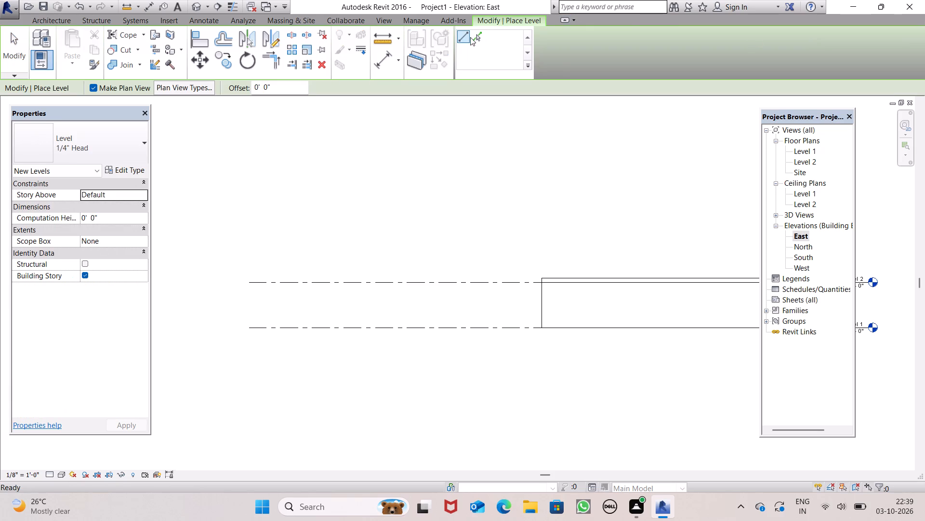
{"action": "left_click", "coordinate": [473, 33]}
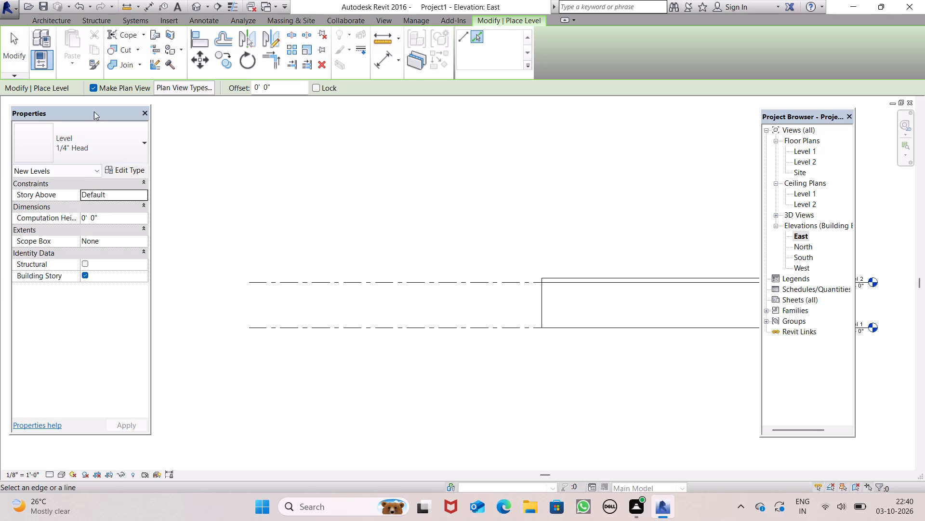
{"action": "left_click", "coordinate": [274, 85]}
{"action": "key", "text": "BackSpace"}
{"action": "key", "text": "BackSpace"}
{"action": "key", "text": "BackSpace"}
{"action": "key", "text": "BackSpace"}
{"action": "key", "text": "BackSpace"}
{"action": "key", "text": "BackSpace"}
{"action": "key", "text": "BackSpace"}
{"action": "key", "text": "BackSpace"}
{"action": "key", "text": "BackSpace"}
{"action": "key", "text": "BackSpace"}
{"action": "type", "text": "6\""}
{"action": "key", "text": "Return"}
Change the level offset to 0' 9" and place a new level above Level 2.
{"action": "left_click", "coordinate": [284, 87]}
{"action": "key", "text": "BackSpace"}
{"action": "key", "text": "BackSpace"}
{"action": "key", "text": "BackSpace"}
{"action": "key", "text": "BackSpace"}
{"action": "key", "text": "BackSpace"}
{"action": "key", "text": "BackSpace"}
{"action": "key", "text": "BackSpace"}
{"action": "key", "text": "BackSpace"}
{"action": "key", "text": "BackSpace"}
{"action": "key", "text": "BackSpace"}
{"action": "key", "text": "BackSpace"}
{"action": "key", "text": "BackSpace"}
{"action": "key", "text": "BackSpace"}
{"action": "key", "text": "BackSpace"}
{"action": "type", "text": "9\""}
{"action": "key", "text": "Return"}
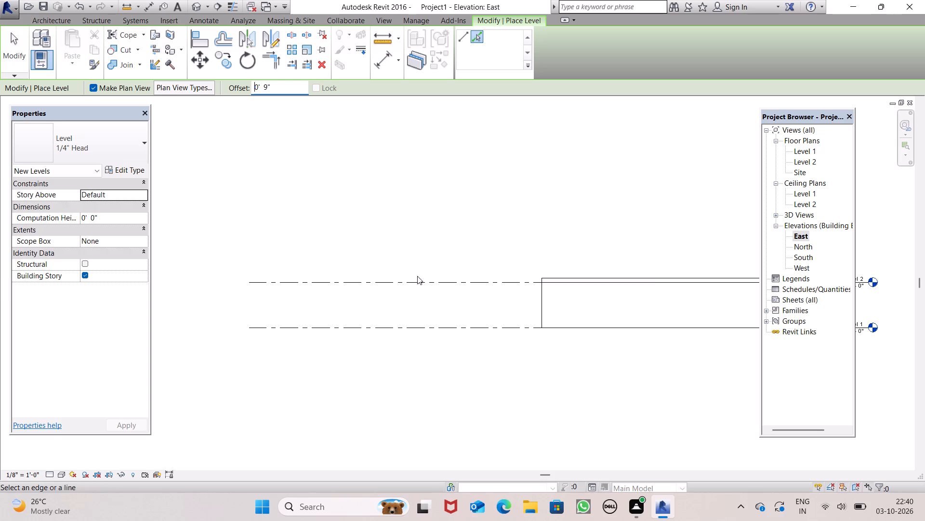
{"action": "left_click", "coordinate": [421, 277]}
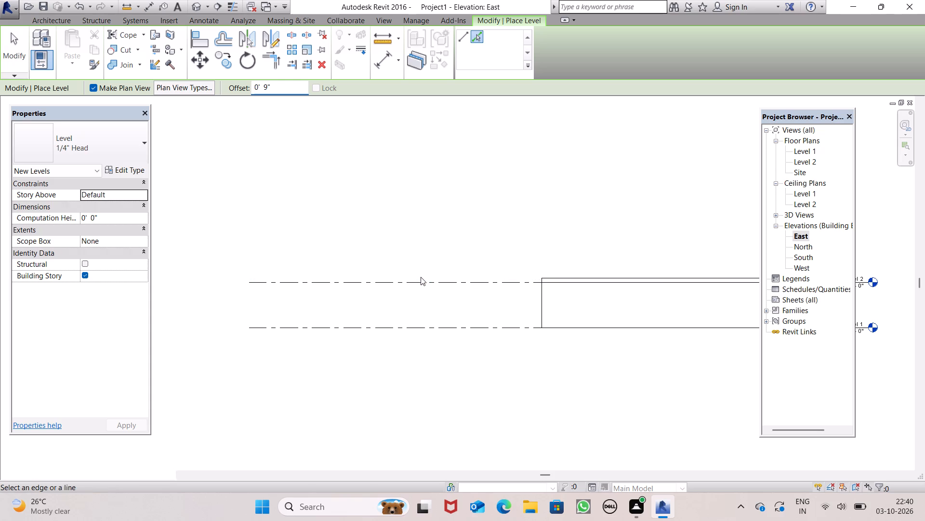
{"action": "left_click", "coordinate": [422, 278]}
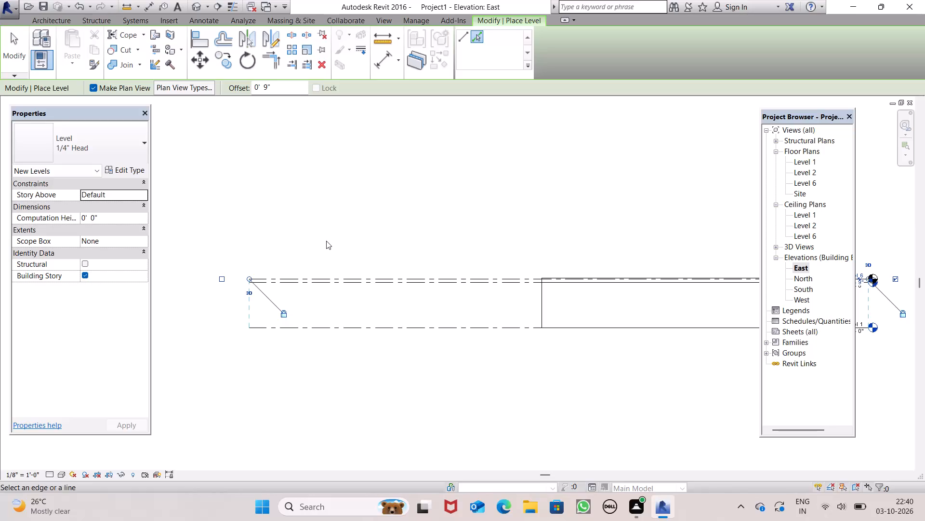
Check the new level's position and elevation label against the roof and the levels below it.
{"action": "key", "text": "space"}
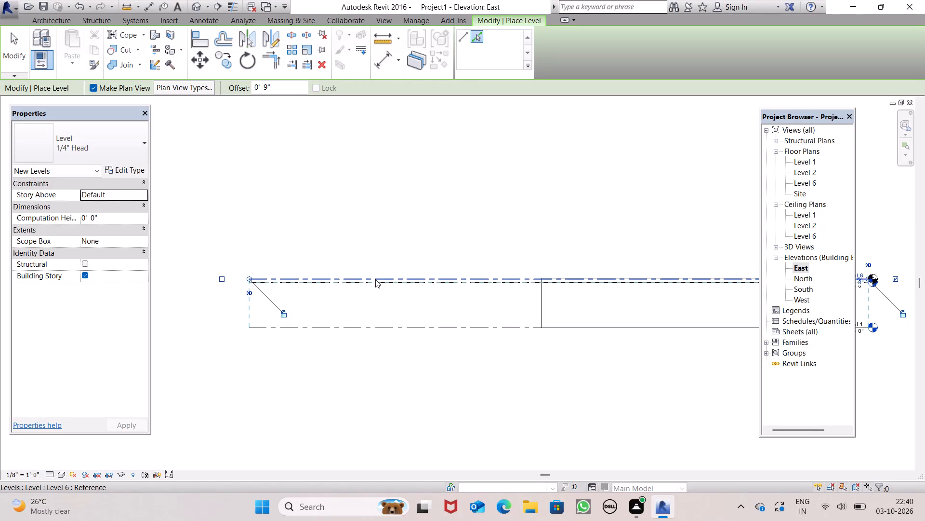
{"action": "scroll", "coordinate": [375, 279], "scroll_direction": "down", "scroll_amount": 5}
{"action": "key", "text": "space"}
{"action": "scroll", "coordinate": [630, 261], "scroll_direction": "up", "scroll_amount": 6}
{"action": "scroll", "coordinate": [567, 304], "scroll_direction": "up", "scroll_amount": 8}
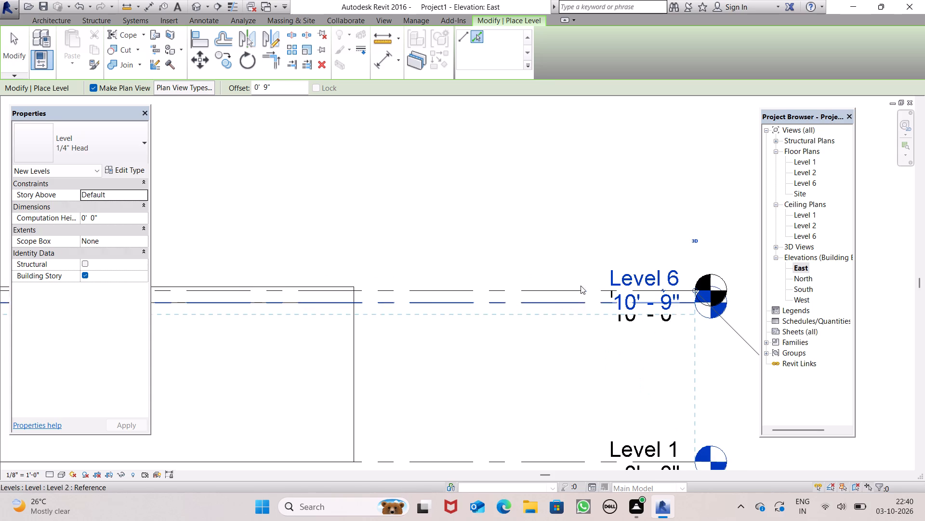
{"action": "scroll", "coordinate": [633, 250], "scroll_direction": "down", "scroll_amount": 8}
{"action": "scroll", "coordinate": [413, 247], "scroll_direction": "down", "scroll_amount": 7}
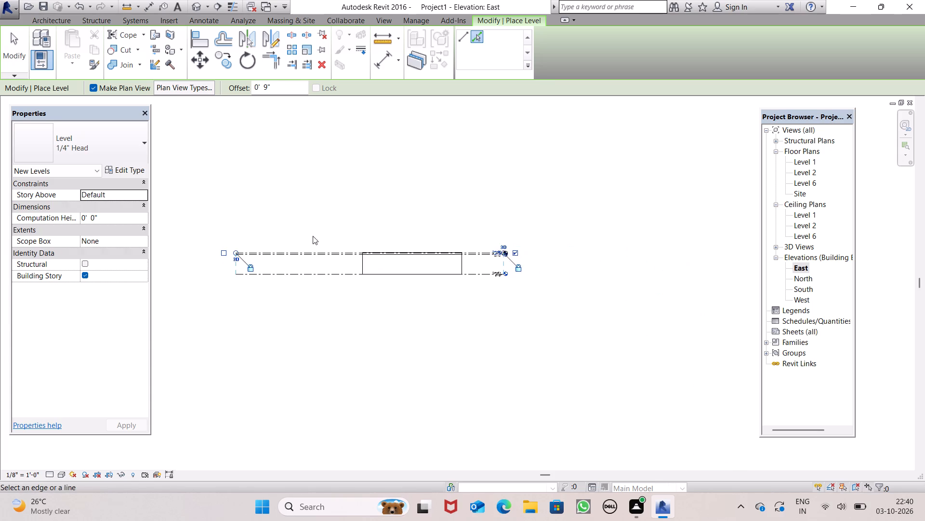
{"action": "scroll", "coordinate": [304, 231], "scroll_direction": "up", "scroll_amount": 7}
{"action": "scroll", "coordinate": [270, 227], "scroll_direction": "down", "scroll_amount": 2}
{"action": "scroll", "coordinate": [109, 180], "scroll_direction": "up", "scroll_amount": 2}
{"action": "scroll", "coordinate": [277, 210], "scroll_direction": "down", "scroll_amount": 5}
{"action": "scroll", "coordinate": [198, 179], "scroll_direction": "up", "scroll_amount": 4}
Set the level offset to 10' 0" and place another level above the 10' - 9" level.
{"action": "left_click", "coordinate": [287, 92]}
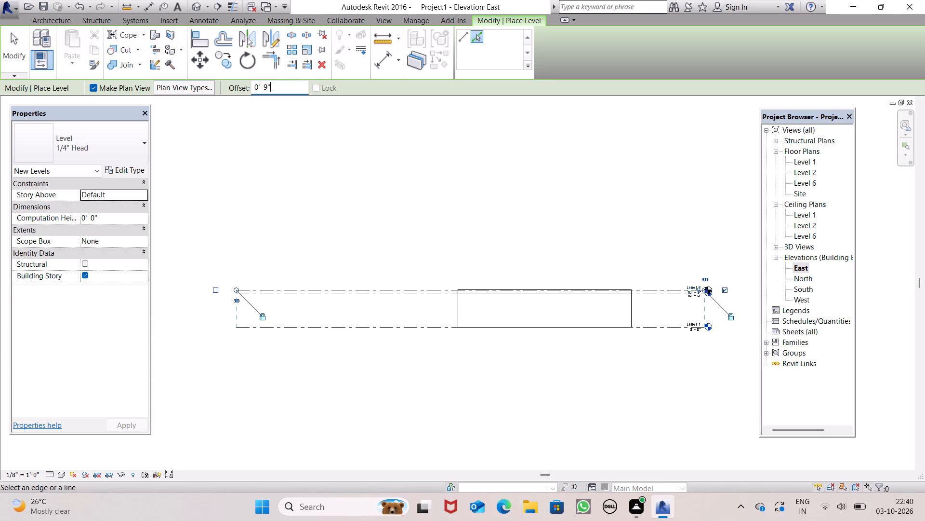
{"action": "key", "text": "BackSpace"}
{"action": "key", "text": "BackSpace"}
{"action": "key", "text": "BackSpace"}
{"action": "key", "text": "BackSpace"}
{"action": "key", "text": "BackSpace"}
{"action": "key", "text": "BackSpace"}
{"action": "key", "text": "BackSpace"}
{"action": "key", "text": "BackSpace"}
{"action": "key", "text": "BackSpace"}
{"action": "key", "text": "BackSpace"}
{"action": "left_click", "coordinate": [292, 93]}
{"action": "key", "text": "BackSpace"}
{"action": "key", "text": "BackSpace"}
{"action": "key", "text": "BackSpace"}
{"action": "key", "text": "BackSpace"}
{"action": "key", "text": "BackSpace"}
{"action": "key", "text": "BackSpace"}
{"action": "key", "text": "BackSpace"}
{"action": "key", "text": "BackSpace"}
{"action": "key", "text": "BackSpace"}
{"action": "key", "text": "BackSpace"}
{"action": "key", "text": "BackSpace"}
{"action": "key", "text": "BackSpace"}
{"action": "key", "text": "1"}
{"action": "type", "text": "0'"}
{"action": "key", "text": "Return"}
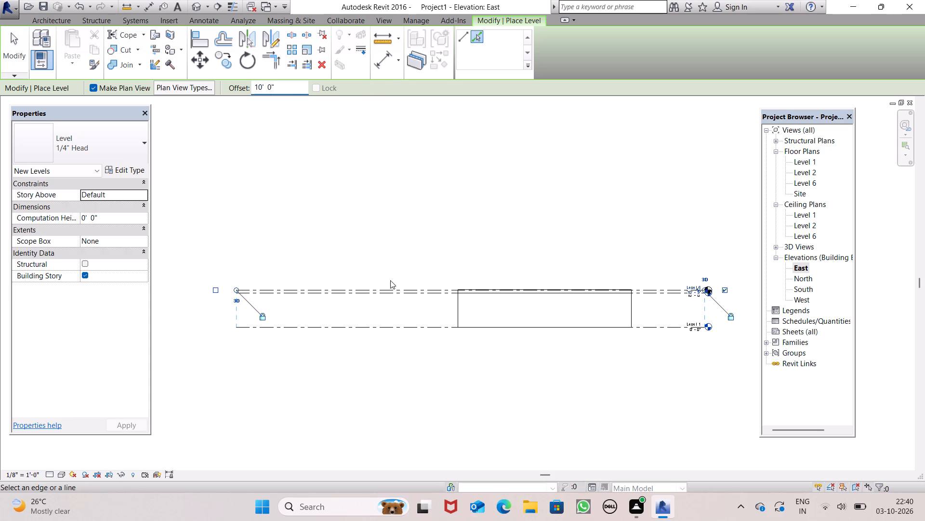
{"action": "left_click", "coordinate": [394, 286]}
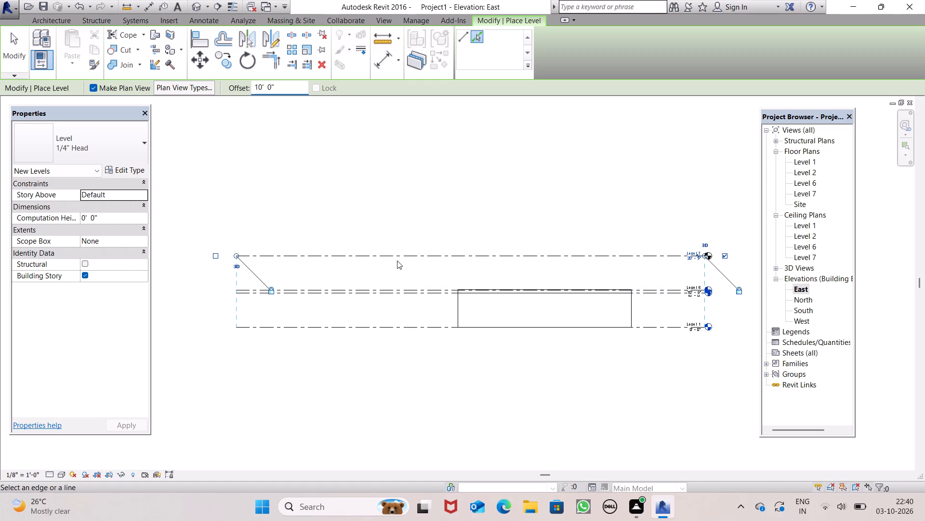
Set the level offset to 0' 9" and place another level just above Level 7.
{"action": "scroll", "coordinate": [388, 247], "scroll_direction": "up", "scroll_amount": 4}
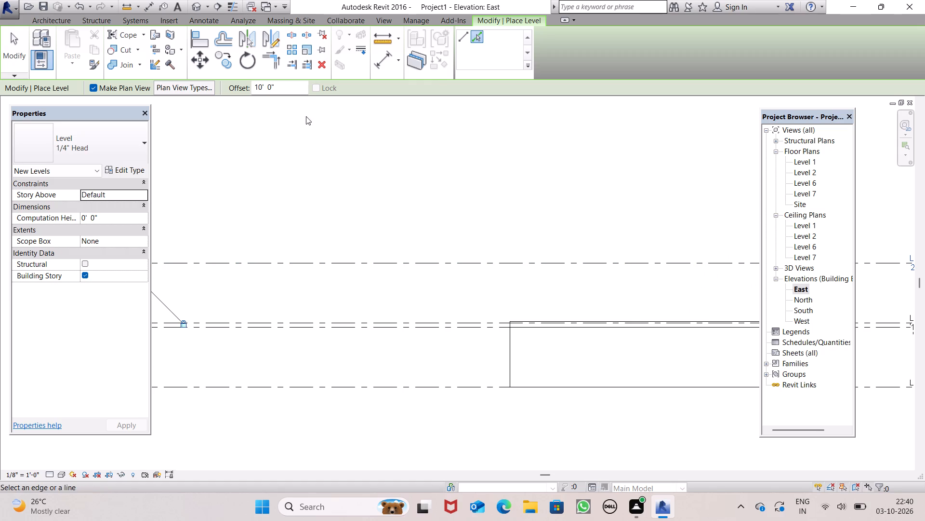
{"action": "left_click", "coordinate": [291, 91]}
{"action": "key", "text": "BackSpace"}
{"action": "key", "text": "BackSpace"}
{"action": "key", "text": "BackSpace"}
{"action": "key", "text": "BackSpace"}
{"action": "key", "text": "BackSpace"}
{"action": "key", "text": "BackSpace"}
{"action": "key", "text": "BackSpace"}
{"action": "key", "text": "BackSpace"}
{"action": "key", "text": "BackSpace"}
{"action": "key", "text": "BackSpace"}
{"action": "key", "text": "BackSpace"}
{"action": "key", "text": "BackSpace"}
{"action": "key", "text": "BackSpace"}
{"action": "type", "text": "9\""}
{"action": "key", "text": "Return"}
{"action": "left_click", "coordinate": [310, 261]}
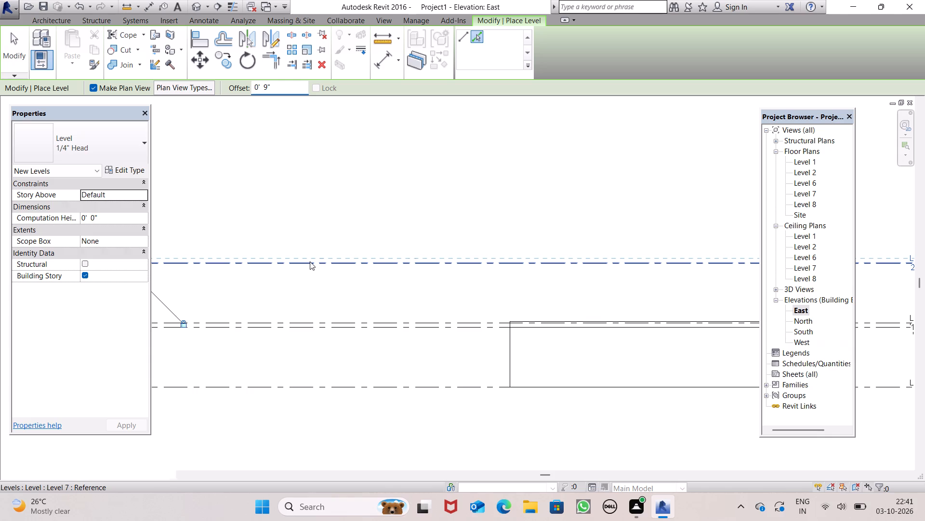
{"action": "key", "text": "space"}
{"action": "scroll", "coordinate": [300, 230], "scroll_direction": "down", "scroll_amount": 8}
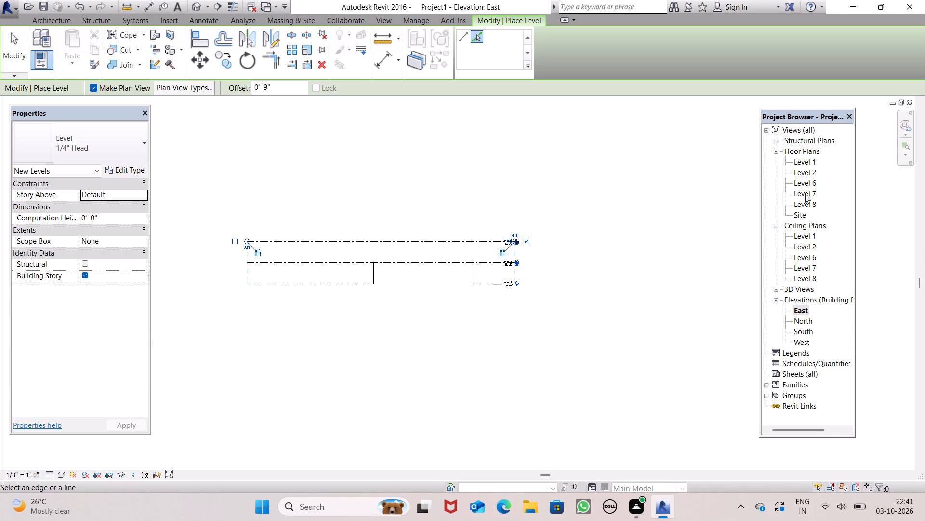
Examine the wall outline in the Level 2 and Level 1 floor plans and the building in the 3D view.
{"action": "double_click", "coordinate": [806, 177]}
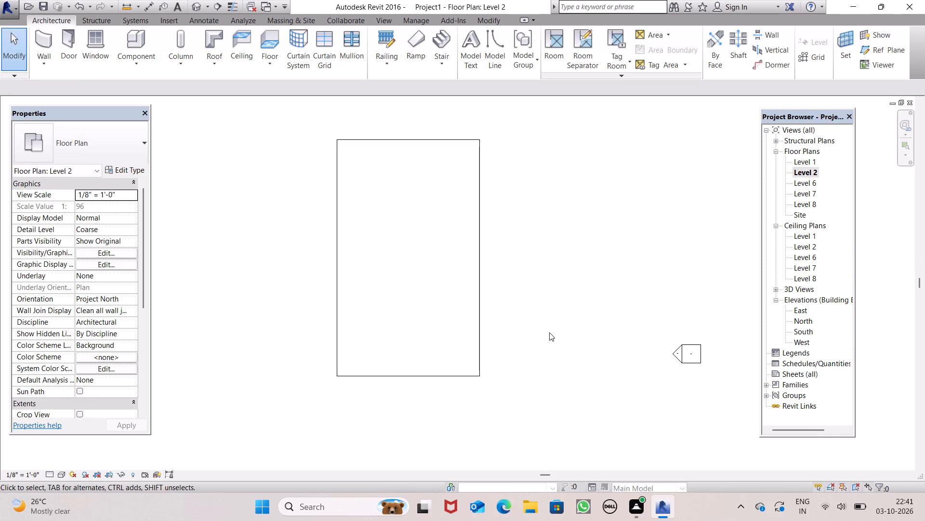
{"action": "double_click", "coordinate": [806, 167]}
{"action": "double_click", "coordinate": [806, 167]}
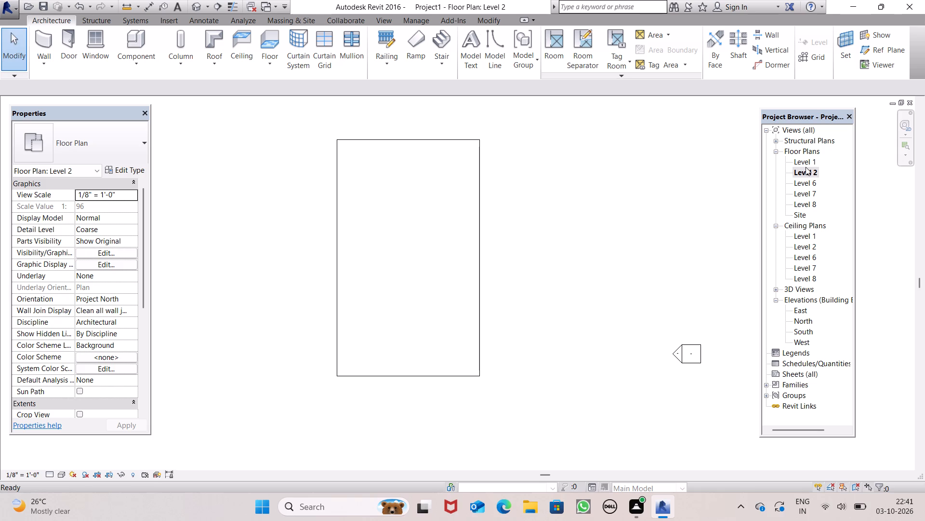
{"action": "double_click", "coordinate": [806, 160]}
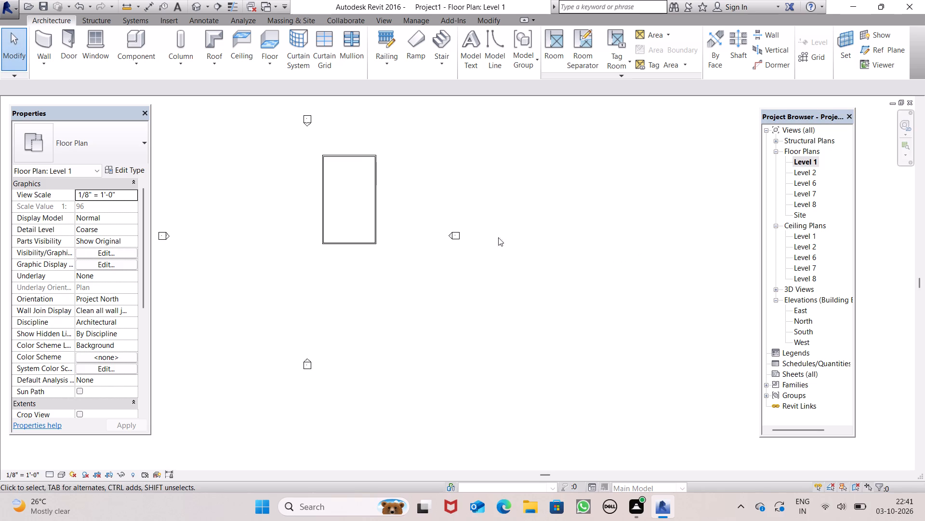
{"action": "scroll", "coordinate": [396, 227], "scroll_direction": "up", "scroll_amount": 4}
{"action": "scroll", "coordinate": [395, 227], "scroll_direction": "down", "scroll_amount": 4}
{"action": "scroll", "coordinate": [324, 162], "scroll_direction": "up", "scroll_amount": 6}
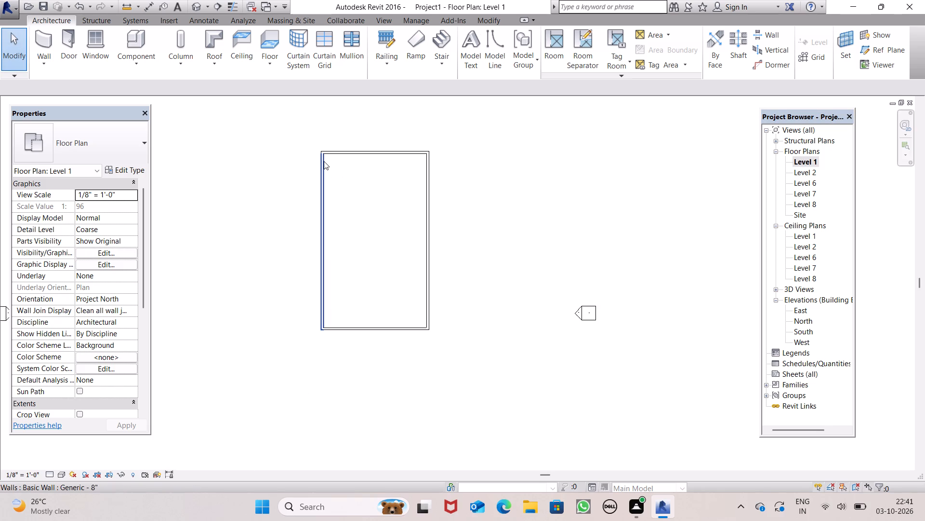
{"action": "scroll", "coordinate": [384, 126], "scroll_direction": "up", "scroll_amount": 3}
{"action": "scroll", "coordinate": [384, 126], "scroll_direction": "down", "scroll_amount": 3}
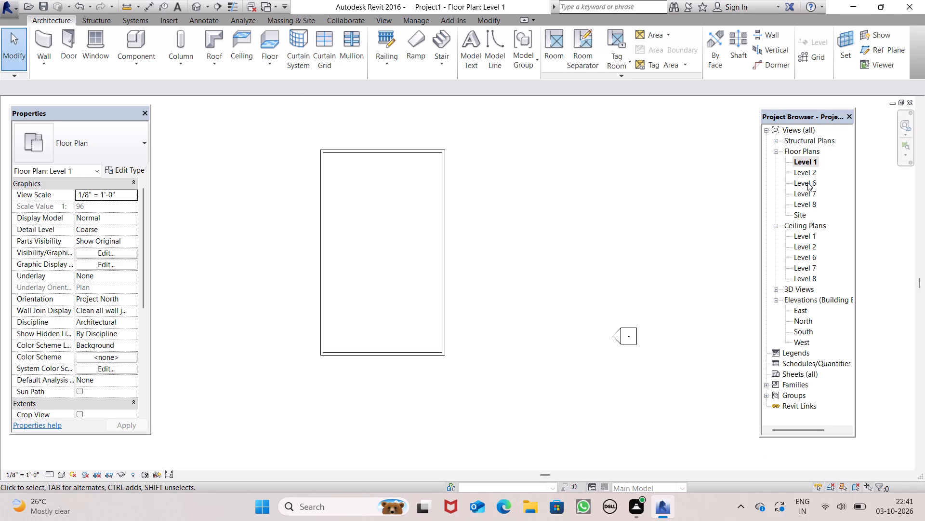
{"action": "left_click", "coordinate": [198, 9]}
{"action": "scroll", "coordinate": [425, 203], "scroll_direction": "up", "scroll_amount": 5}
{"action": "scroll", "coordinate": [436, 233], "scroll_direction": "down", "scroll_amount": 4}
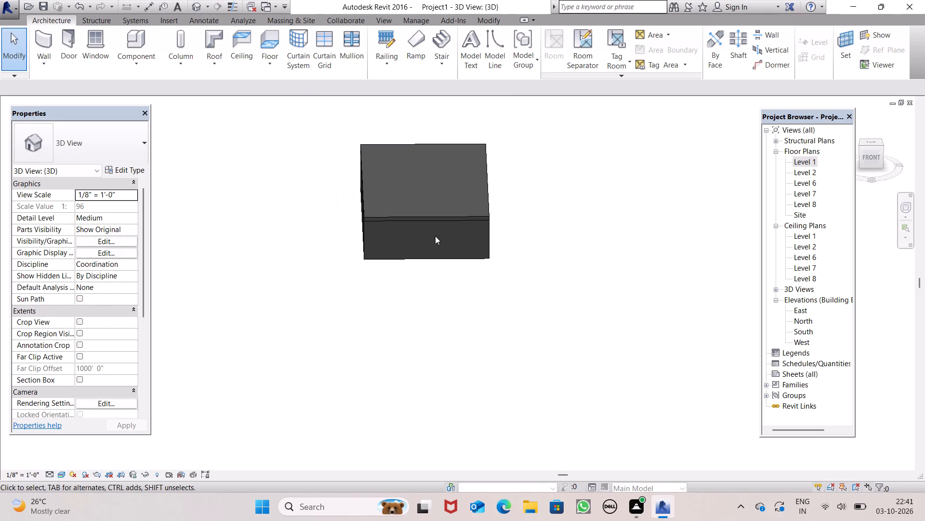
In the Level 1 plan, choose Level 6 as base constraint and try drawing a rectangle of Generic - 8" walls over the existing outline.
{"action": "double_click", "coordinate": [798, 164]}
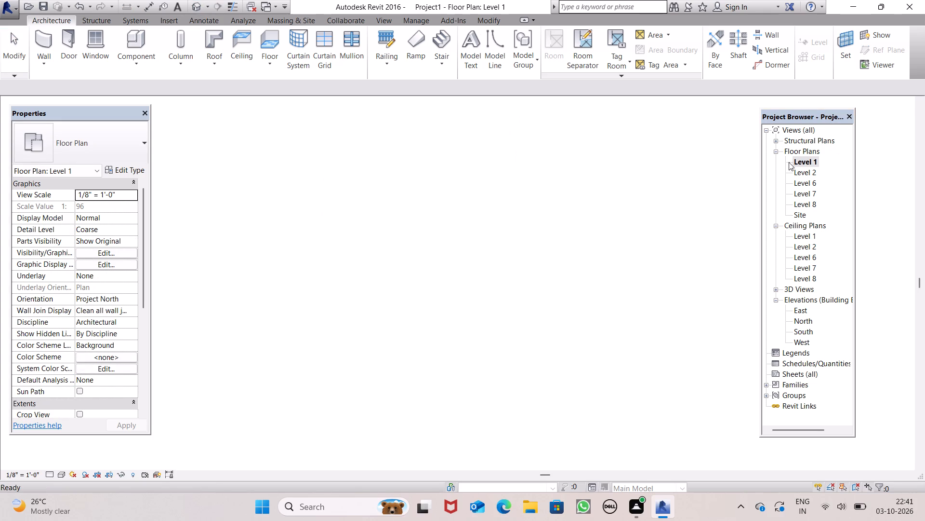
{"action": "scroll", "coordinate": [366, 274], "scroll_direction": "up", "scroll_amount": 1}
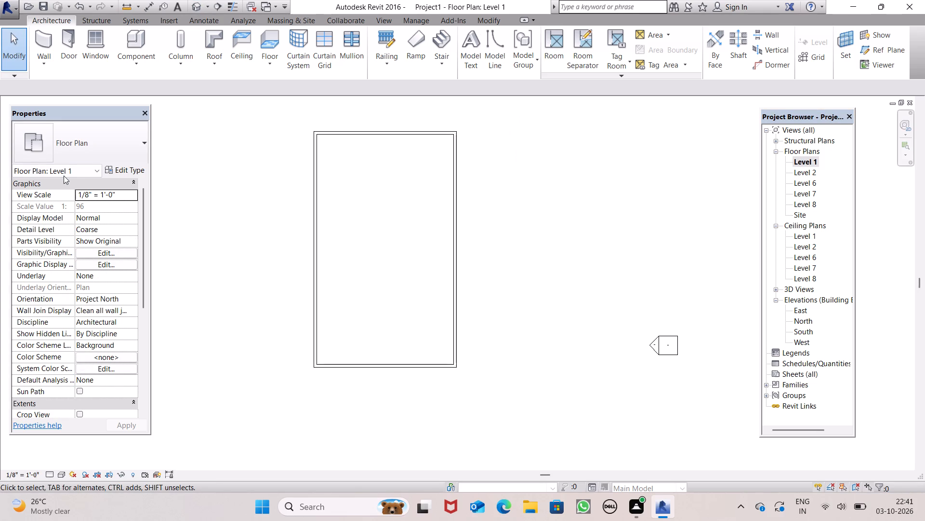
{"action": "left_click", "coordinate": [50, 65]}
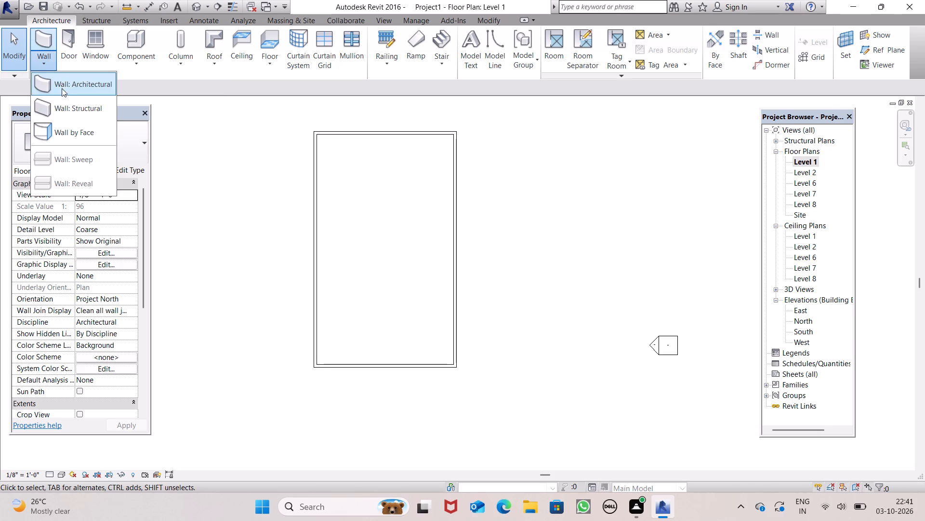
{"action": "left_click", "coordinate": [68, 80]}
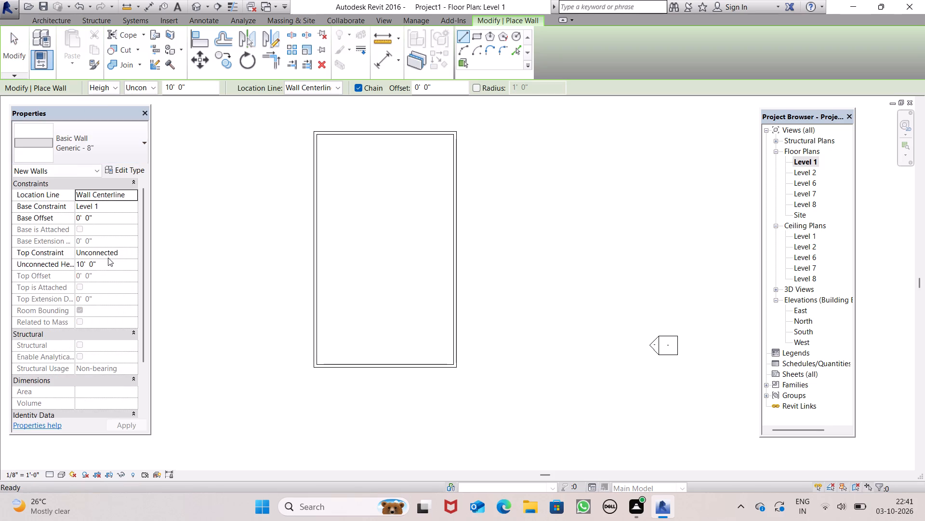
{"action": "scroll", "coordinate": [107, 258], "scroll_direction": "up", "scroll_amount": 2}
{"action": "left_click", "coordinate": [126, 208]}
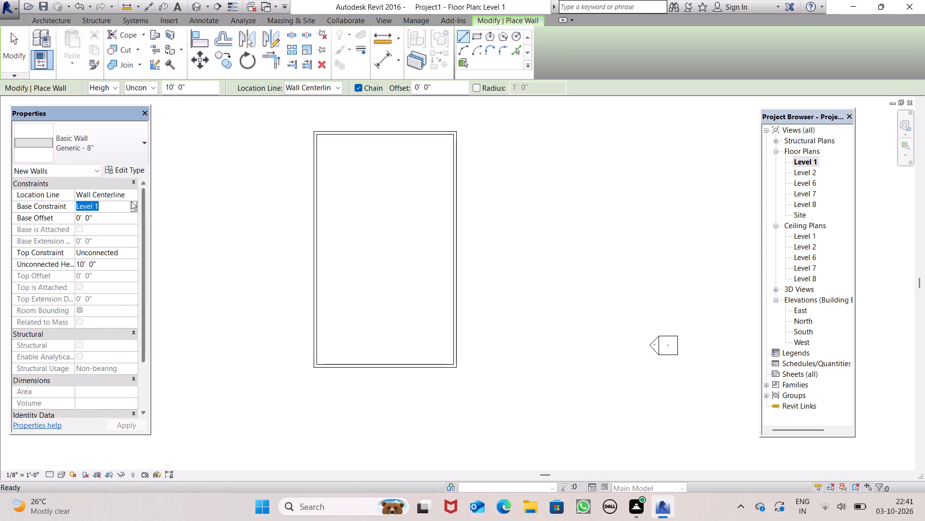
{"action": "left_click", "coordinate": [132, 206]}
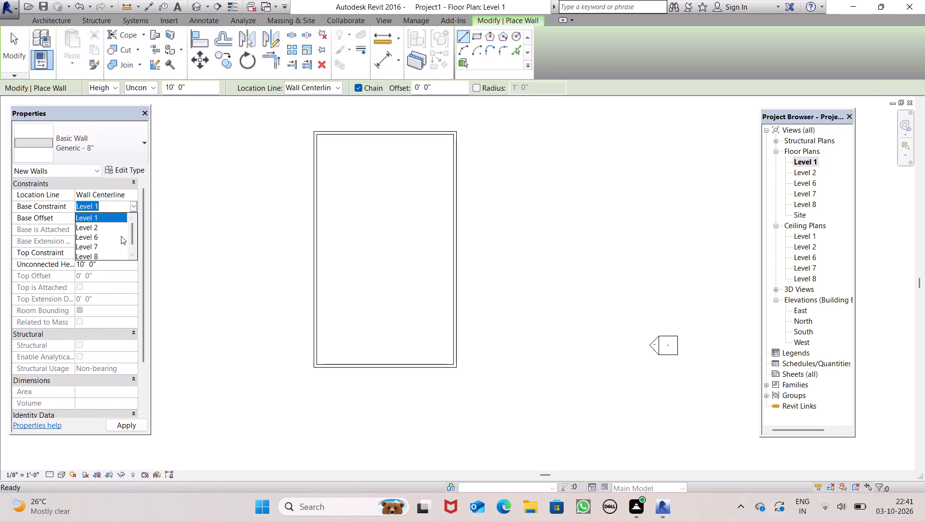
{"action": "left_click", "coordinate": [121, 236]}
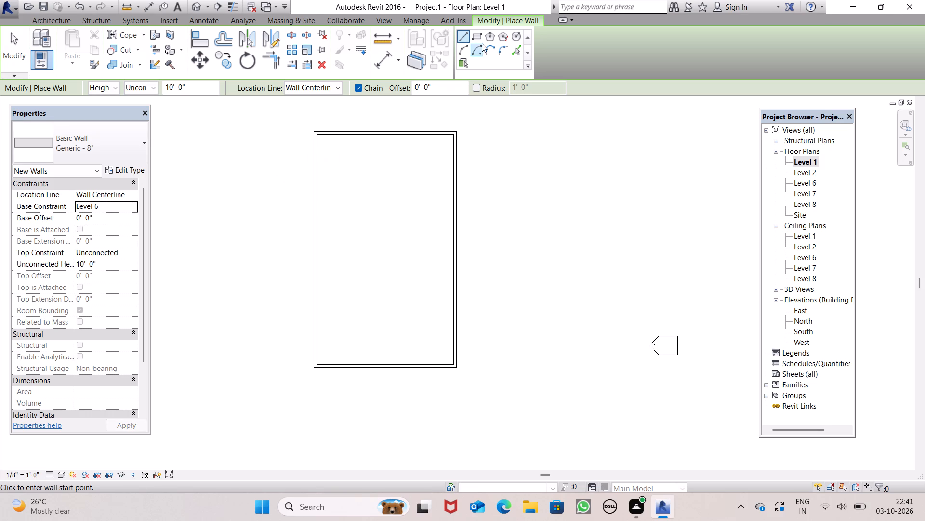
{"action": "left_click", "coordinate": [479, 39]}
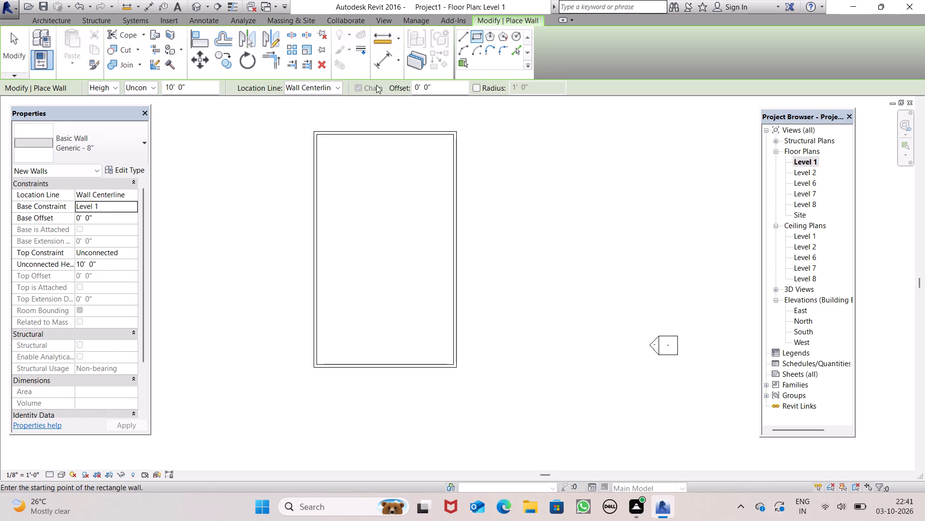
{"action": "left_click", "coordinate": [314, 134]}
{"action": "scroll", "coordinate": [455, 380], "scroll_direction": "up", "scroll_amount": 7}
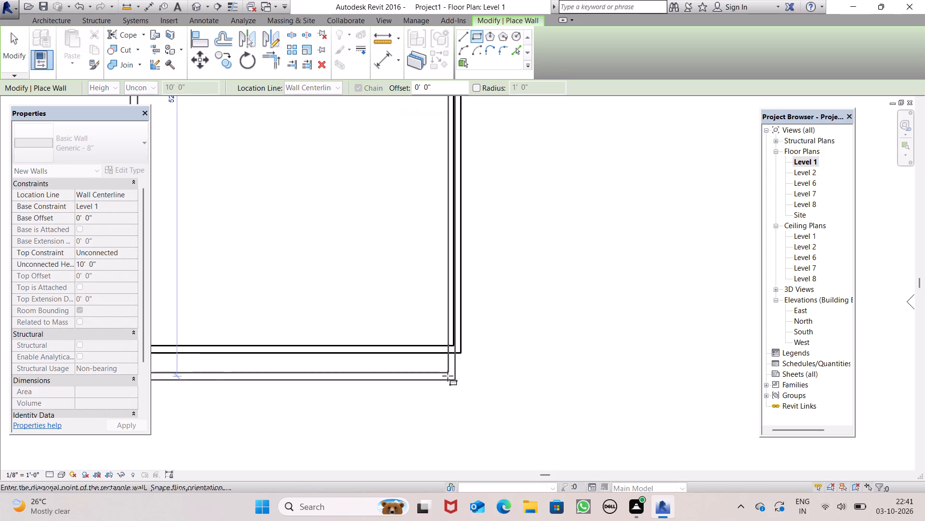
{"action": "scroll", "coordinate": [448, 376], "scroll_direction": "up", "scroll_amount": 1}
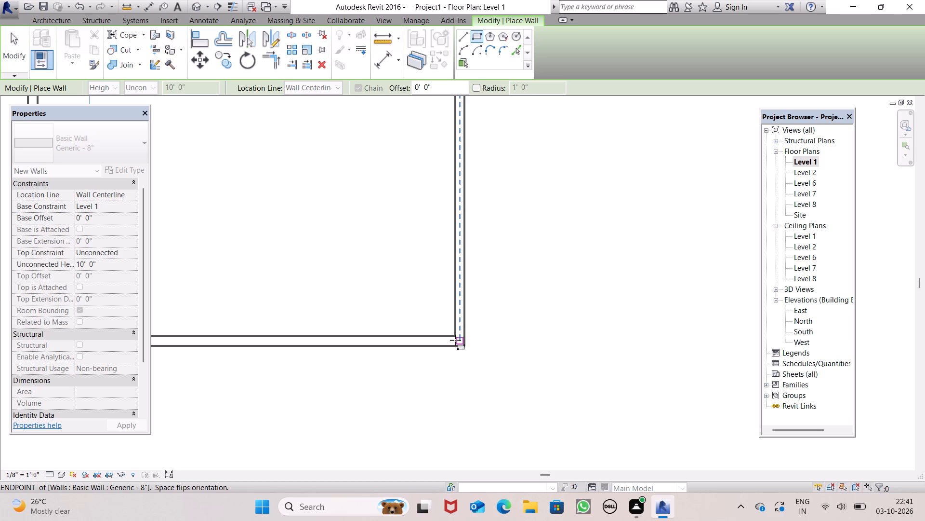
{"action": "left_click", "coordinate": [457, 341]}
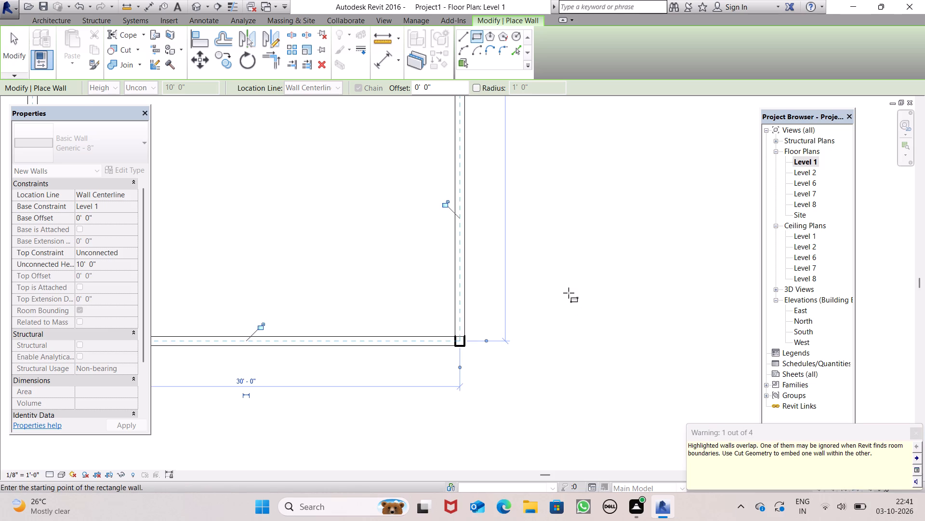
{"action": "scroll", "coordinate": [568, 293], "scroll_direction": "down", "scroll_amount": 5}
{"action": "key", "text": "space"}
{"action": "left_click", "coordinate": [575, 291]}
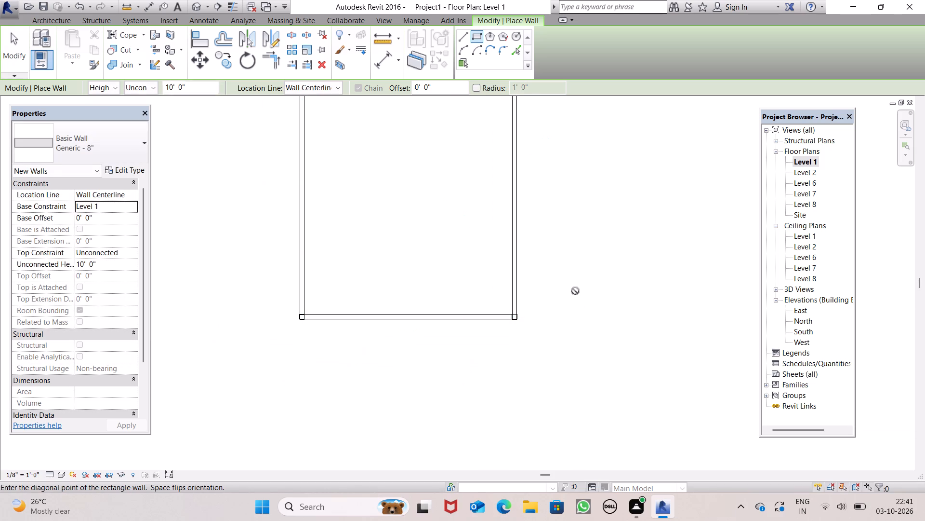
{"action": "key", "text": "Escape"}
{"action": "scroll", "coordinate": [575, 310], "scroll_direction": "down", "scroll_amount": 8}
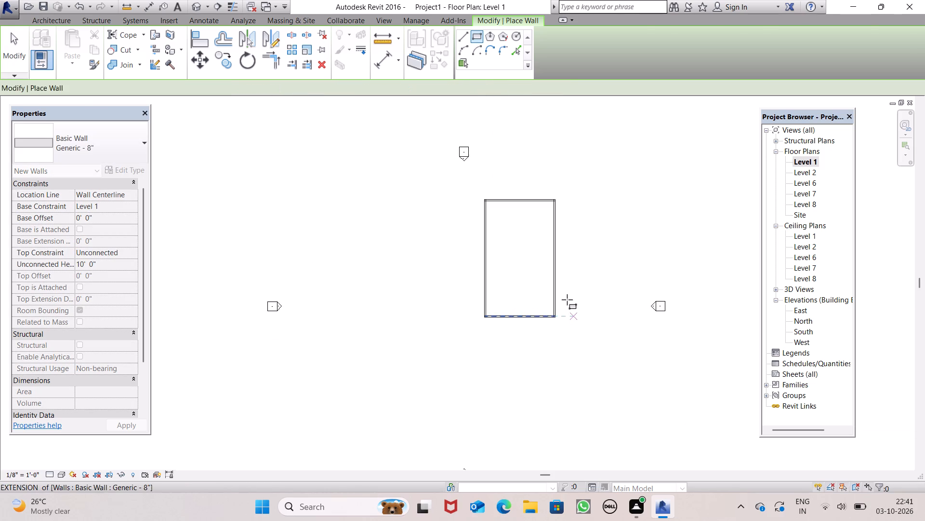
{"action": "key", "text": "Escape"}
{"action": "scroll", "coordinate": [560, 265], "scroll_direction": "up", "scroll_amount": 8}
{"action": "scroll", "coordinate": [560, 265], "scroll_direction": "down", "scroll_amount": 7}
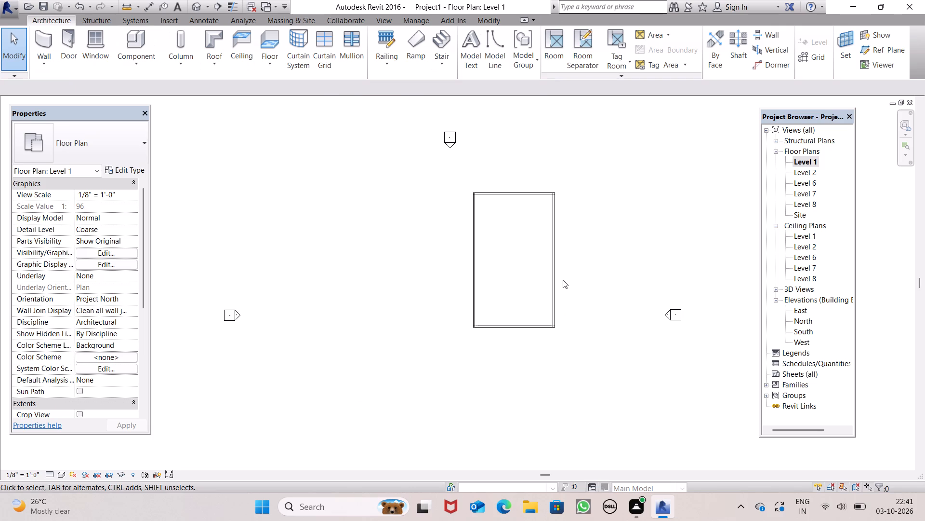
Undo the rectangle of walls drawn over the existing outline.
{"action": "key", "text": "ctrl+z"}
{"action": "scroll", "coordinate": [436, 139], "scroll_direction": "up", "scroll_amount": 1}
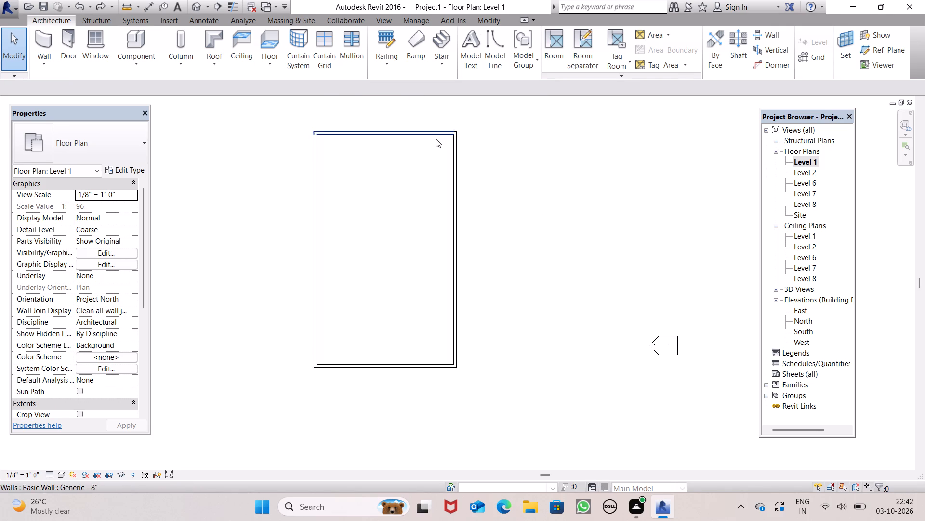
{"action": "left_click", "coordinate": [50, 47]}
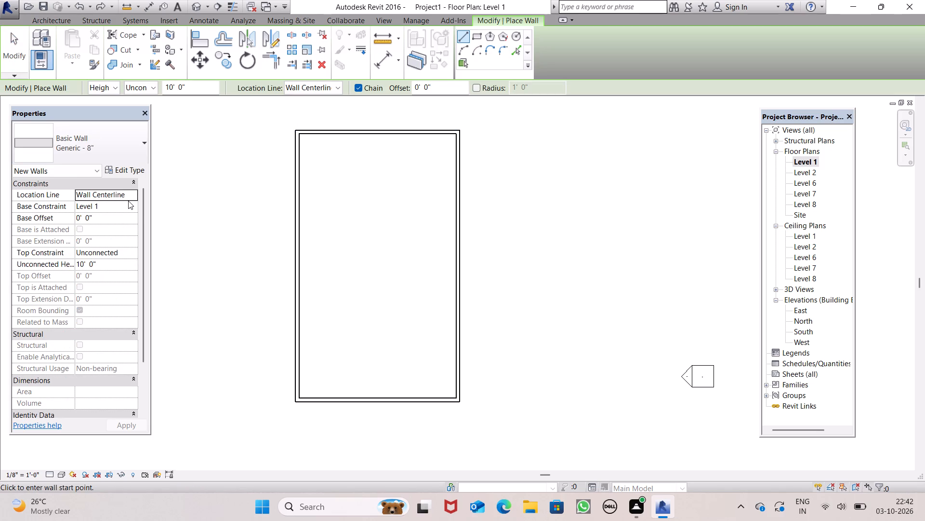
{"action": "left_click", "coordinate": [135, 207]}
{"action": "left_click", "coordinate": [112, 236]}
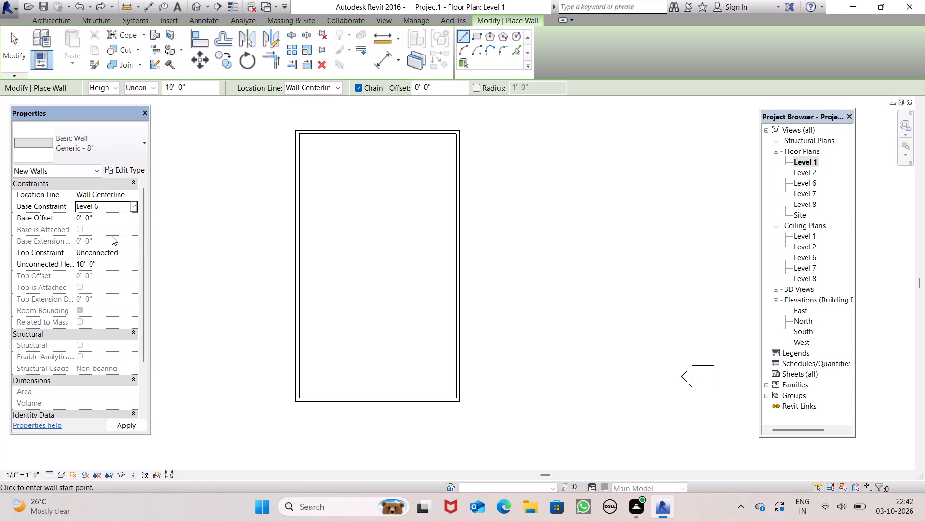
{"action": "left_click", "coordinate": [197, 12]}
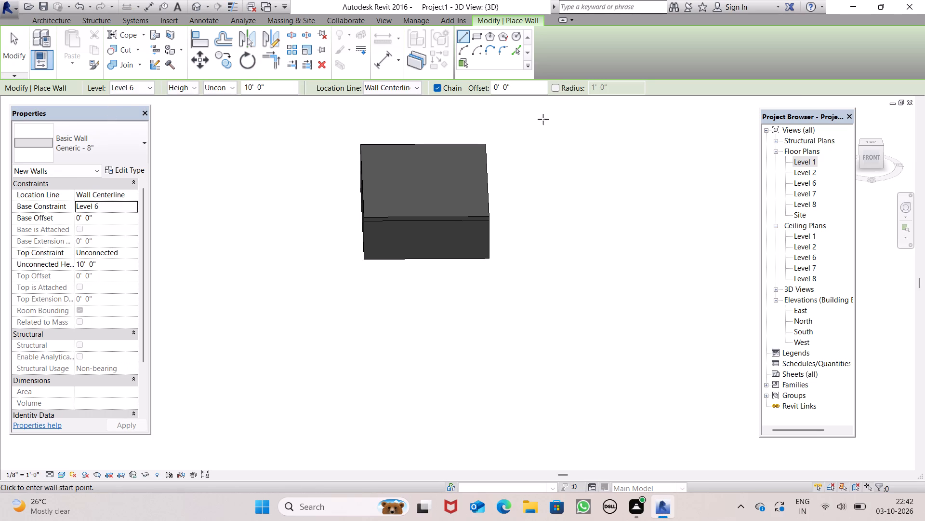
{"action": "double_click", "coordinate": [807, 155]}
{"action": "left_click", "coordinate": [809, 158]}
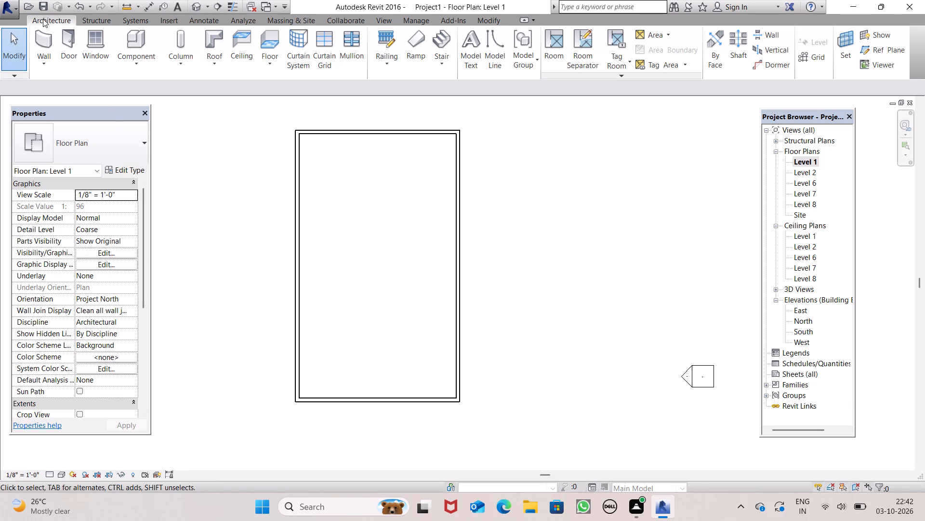
In the Level 1 plan, choose Level 6 as base constraint and draw a rectangle of Generic - 8" walls over the existing outline.
{"action": "double_click", "coordinate": [41, 33]}
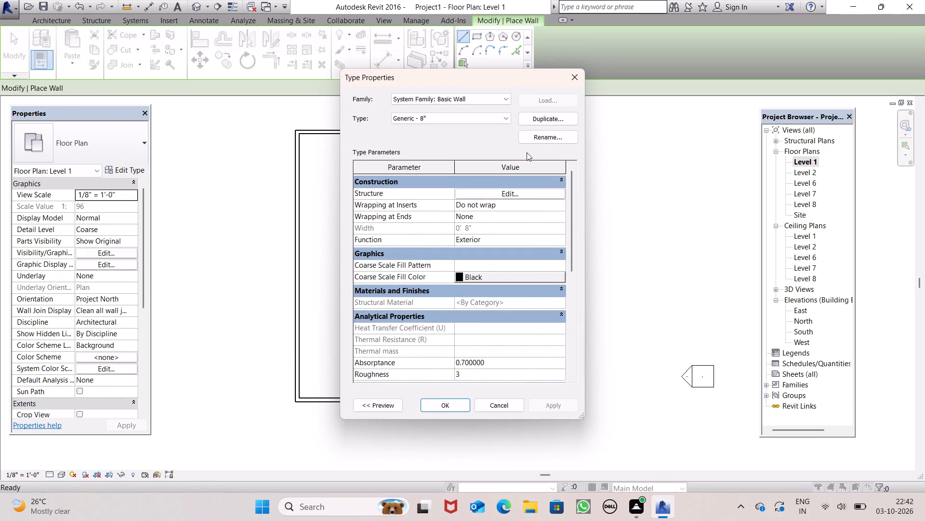
{"action": "left_click", "coordinate": [460, 402]}
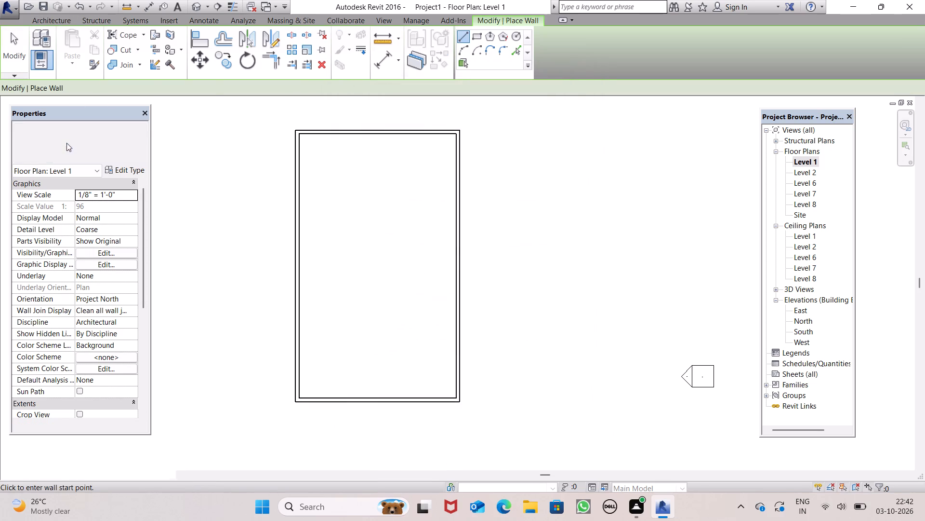
{"action": "left_click", "coordinate": [113, 208]}
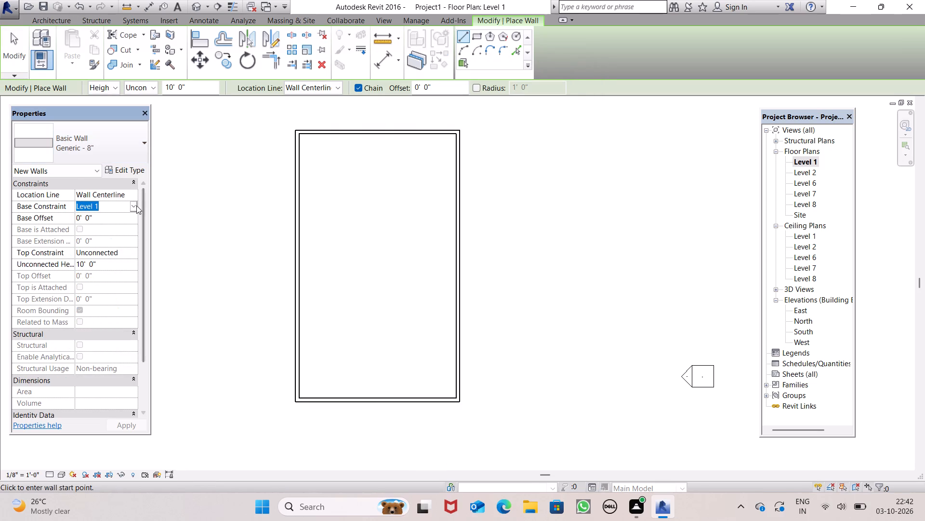
{"action": "left_click", "coordinate": [136, 205]}
{"action": "left_click", "coordinate": [119, 235]}
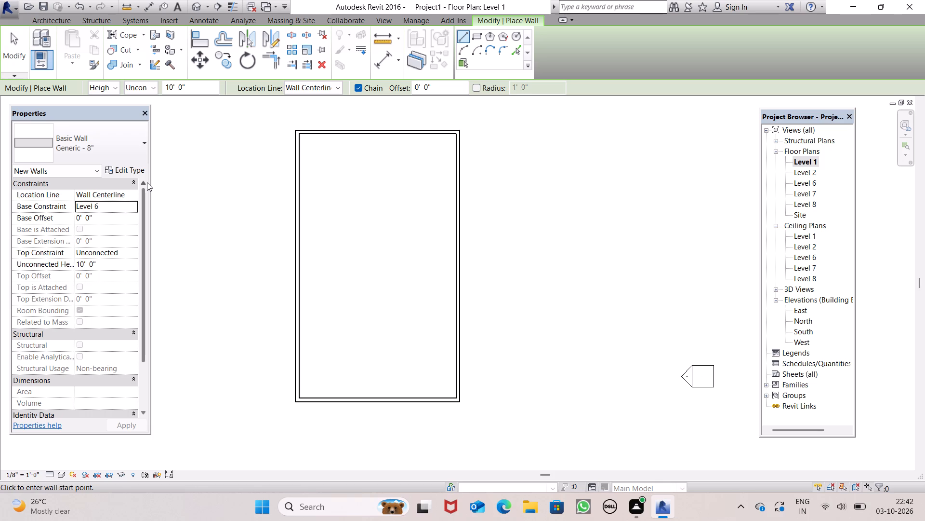
{"action": "left_click", "coordinate": [484, 36]}
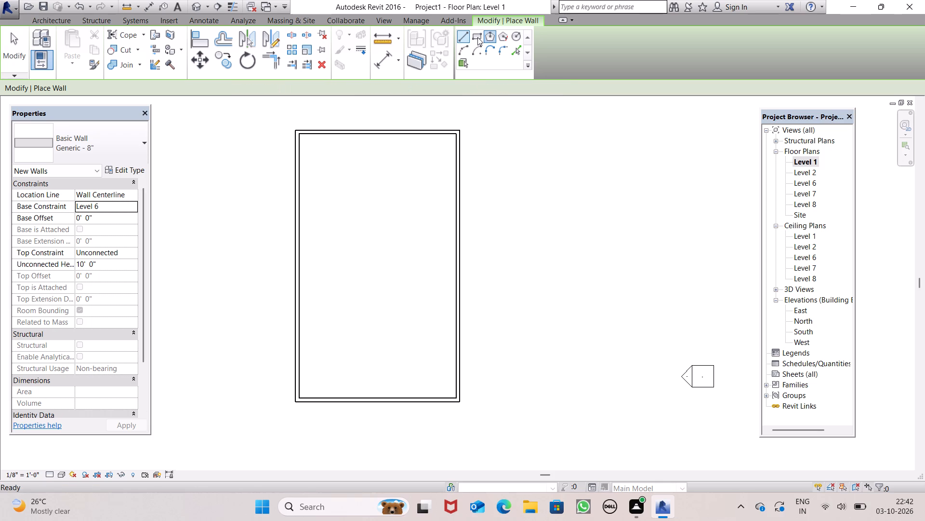
{"action": "left_click", "coordinate": [477, 37]}
{"action": "scroll", "coordinate": [354, 183], "scroll_direction": "up", "scroll_amount": 5}
{"action": "scroll", "coordinate": [315, 157], "scroll_direction": "down", "scroll_amount": 6}
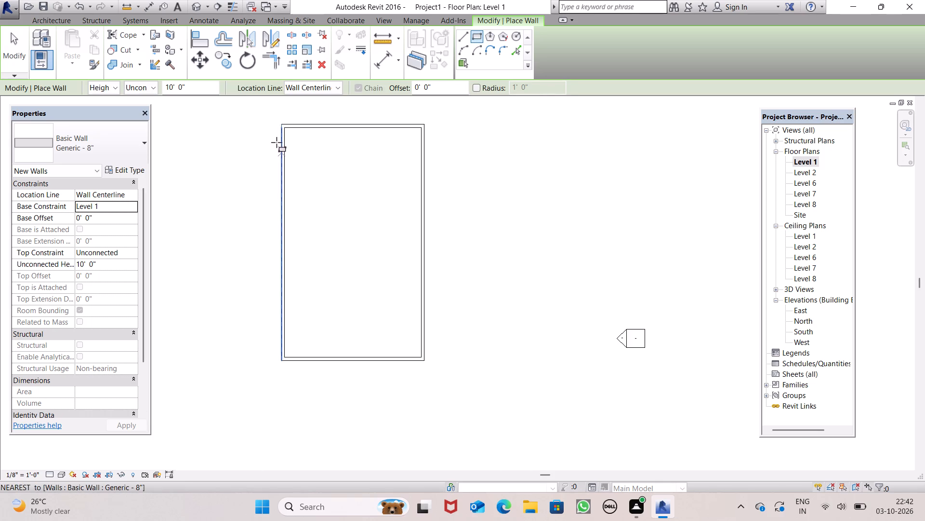
{"action": "scroll", "coordinate": [277, 125], "scroll_direction": "up", "scroll_amount": 8}
{"action": "left_click", "coordinate": [295, 122]}
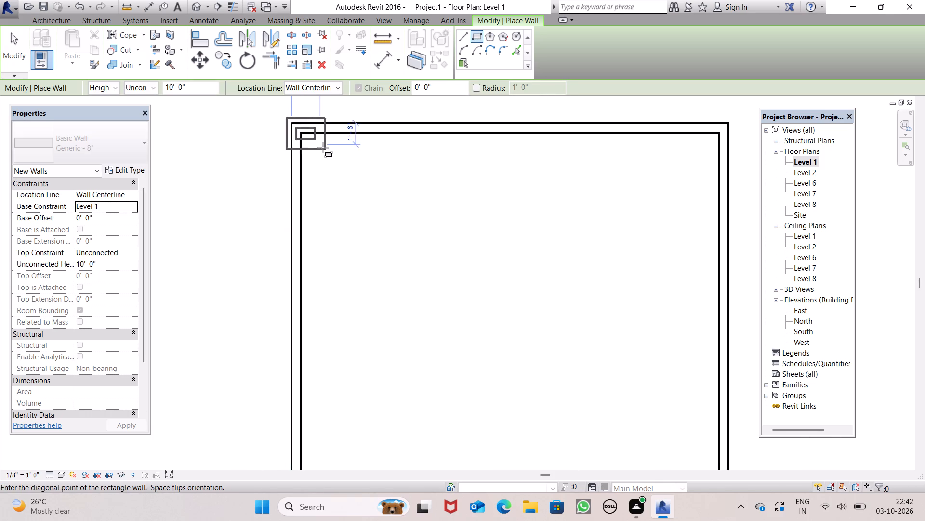
{"action": "scroll", "coordinate": [325, 149], "scroll_direction": "down", "scroll_amount": 7}
{"action": "key", "text": "Escape"}
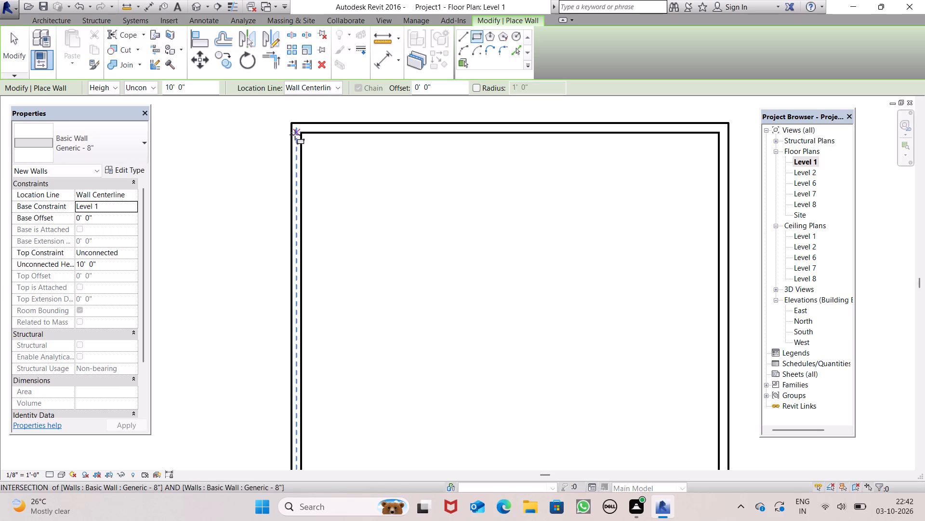
{"action": "left_click", "coordinate": [295, 130]}
{"action": "scroll", "coordinate": [343, 189], "scroll_direction": "down", "scroll_amount": 8}
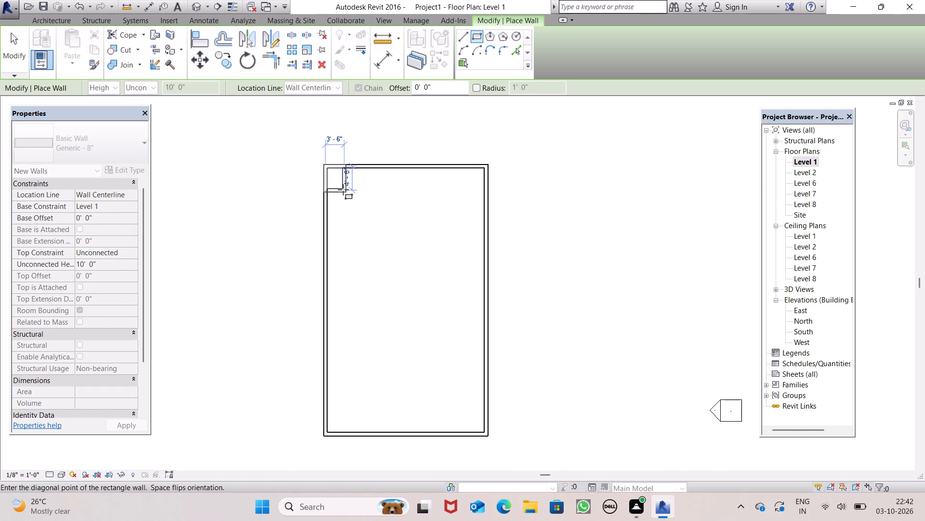
{"action": "scroll", "coordinate": [466, 426], "scroll_direction": "up", "scroll_amount": 9}
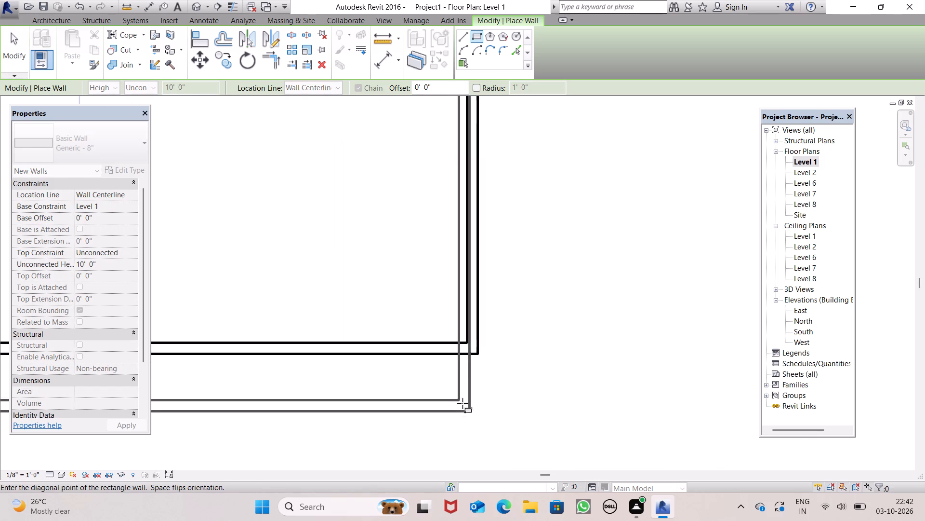
{"action": "scroll", "coordinate": [462, 383], "scroll_direction": "up", "scroll_amount": 8}
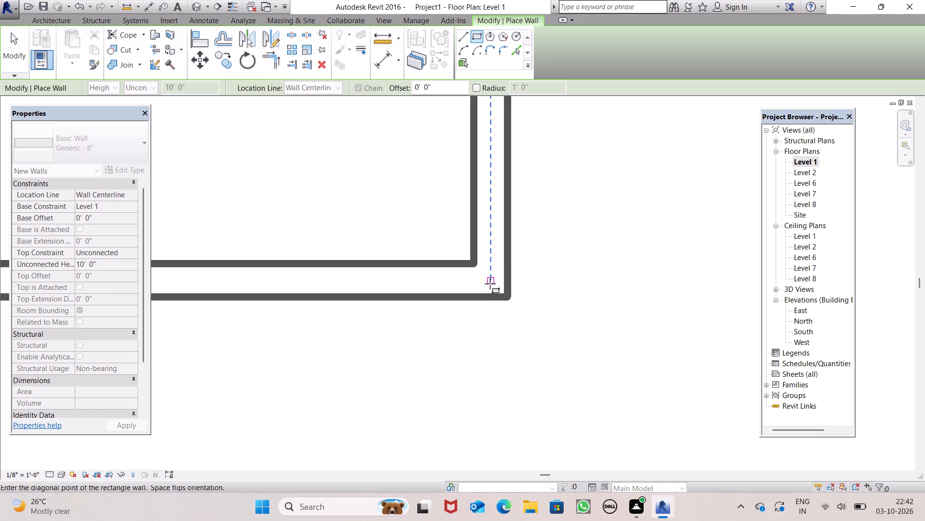
{"action": "left_click", "coordinate": [489, 283]}
{"action": "scroll", "coordinate": [571, 284], "scroll_direction": "down", "scroll_amount": 7}
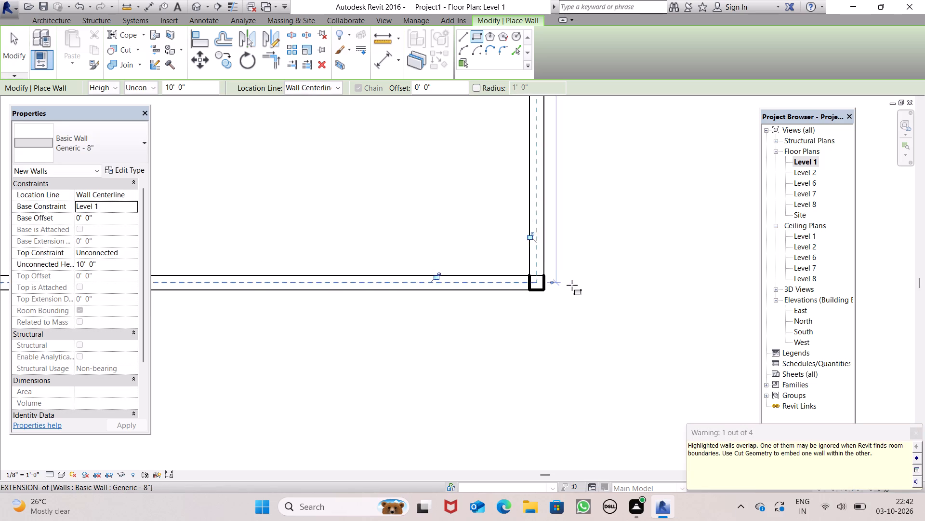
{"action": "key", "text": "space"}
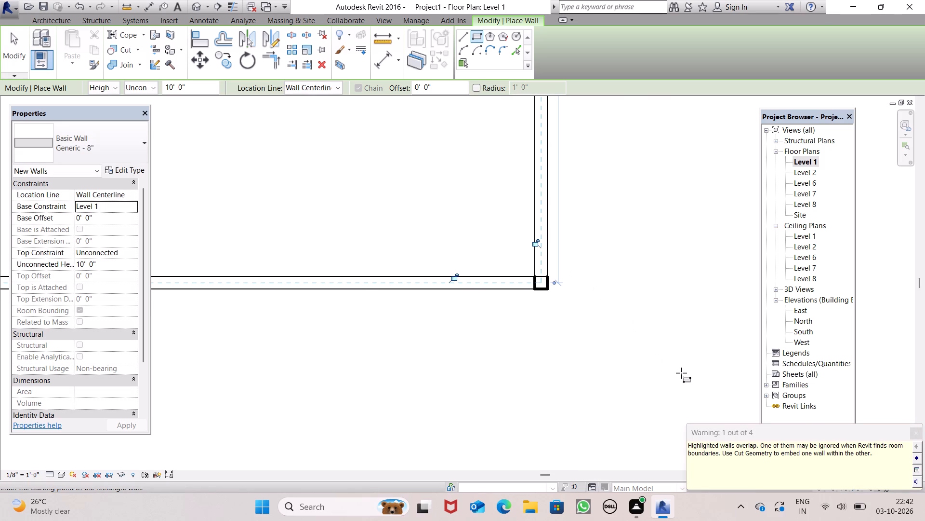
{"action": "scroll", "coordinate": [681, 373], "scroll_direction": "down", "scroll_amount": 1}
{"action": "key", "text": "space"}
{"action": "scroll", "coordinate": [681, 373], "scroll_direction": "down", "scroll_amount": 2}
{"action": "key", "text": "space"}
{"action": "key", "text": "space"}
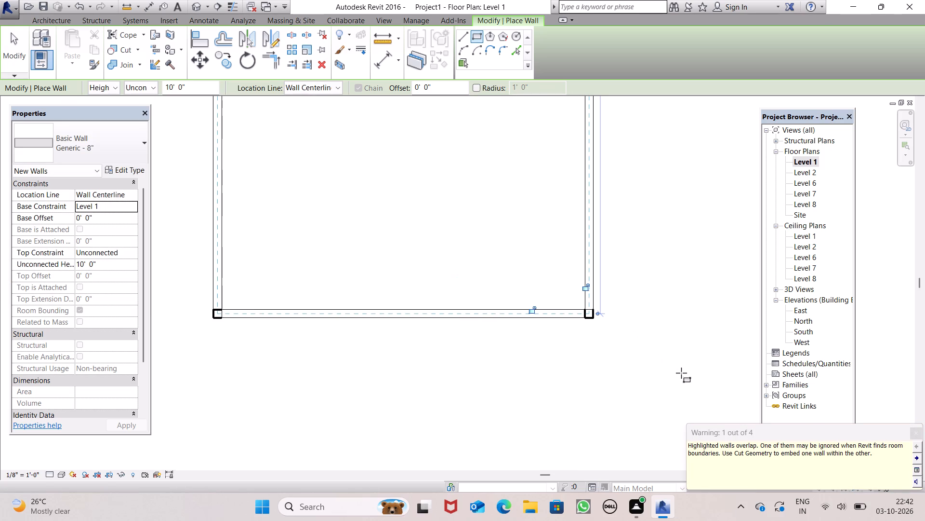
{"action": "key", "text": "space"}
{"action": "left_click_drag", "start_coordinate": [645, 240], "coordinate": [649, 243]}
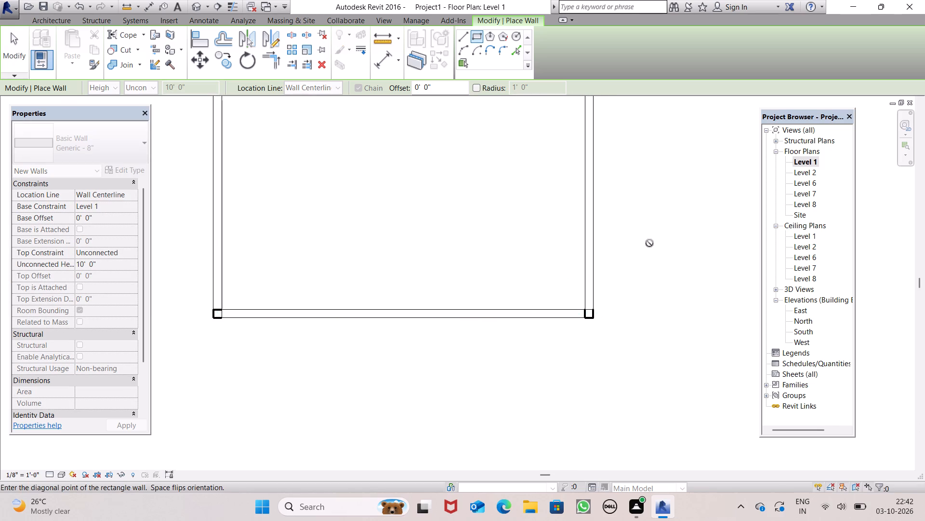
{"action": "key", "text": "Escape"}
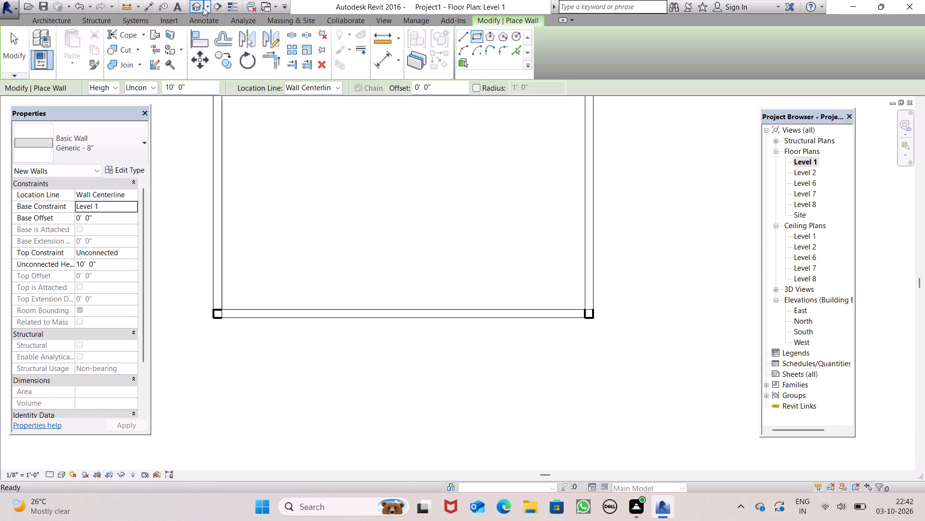
Examine the walls and roof slab in the 3D view from above and from the front.
{"action": "left_click", "coordinate": [195, 13]}
{"action": "scroll", "coordinate": [408, 195], "scroll_direction": "up", "scroll_amount": 5}
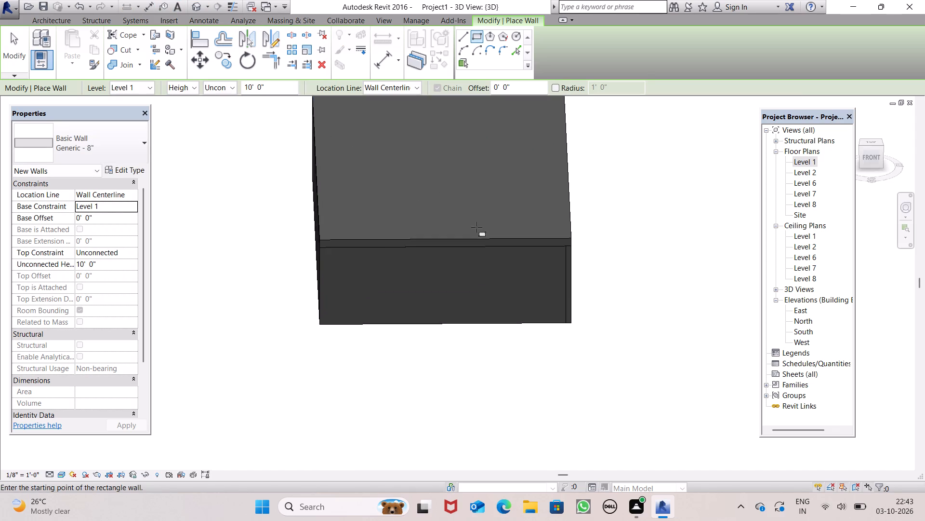
{"action": "scroll", "coordinate": [476, 228], "scroll_direction": "down", "scroll_amount": 7}
{"action": "middle_click_drag", "start_coordinate": [489, 247], "coordinate": [467, 136], "text": "shift"}
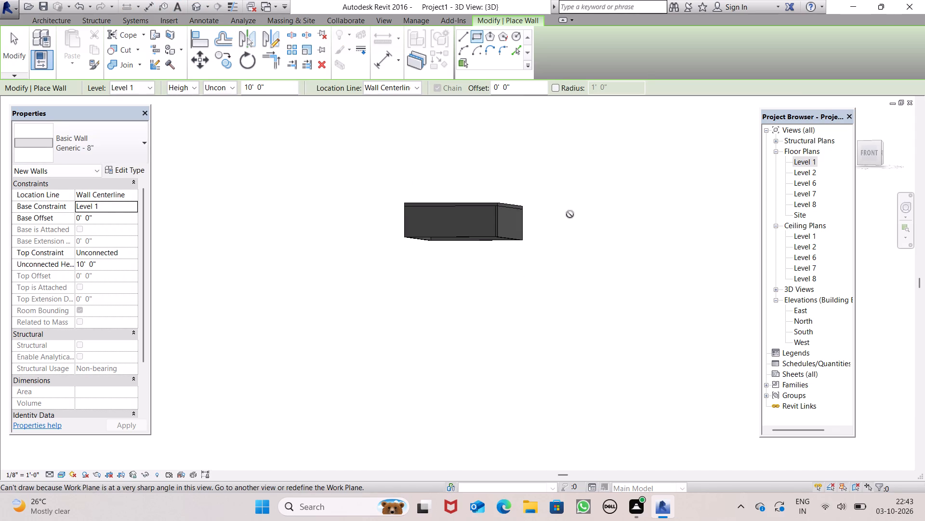
{"action": "scroll", "coordinate": [492, 214], "scroll_direction": "up", "scroll_amount": 9}
{"action": "scroll", "coordinate": [530, 176], "scroll_direction": "up", "scroll_amount": 1}
{"action": "scroll", "coordinate": [530, 176], "scroll_direction": "down", "scroll_amount": 4}
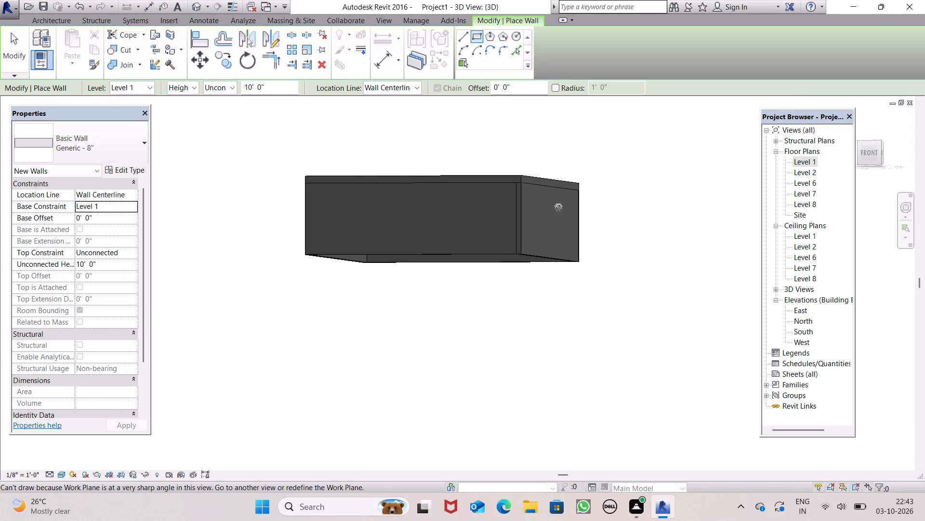
{"action": "key", "text": "space"}
In the East elevation, change the roof slab's type to Generic - 9".
{"action": "double_click", "coordinate": [803, 311]}
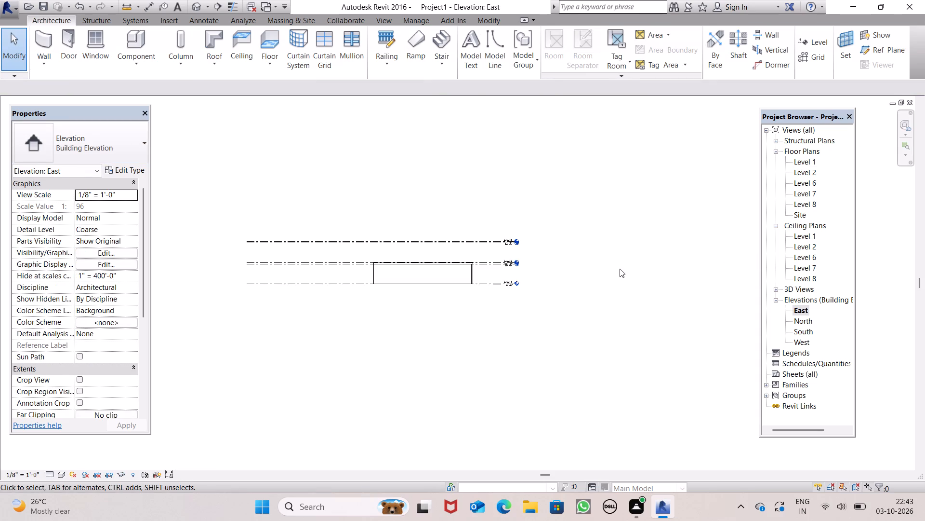
{"action": "scroll", "coordinate": [403, 248], "scroll_direction": "up", "scroll_amount": 7}
{"action": "scroll", "coordinate": [462, 270], "scroll_direction": "up", "scroll_amount": 2}
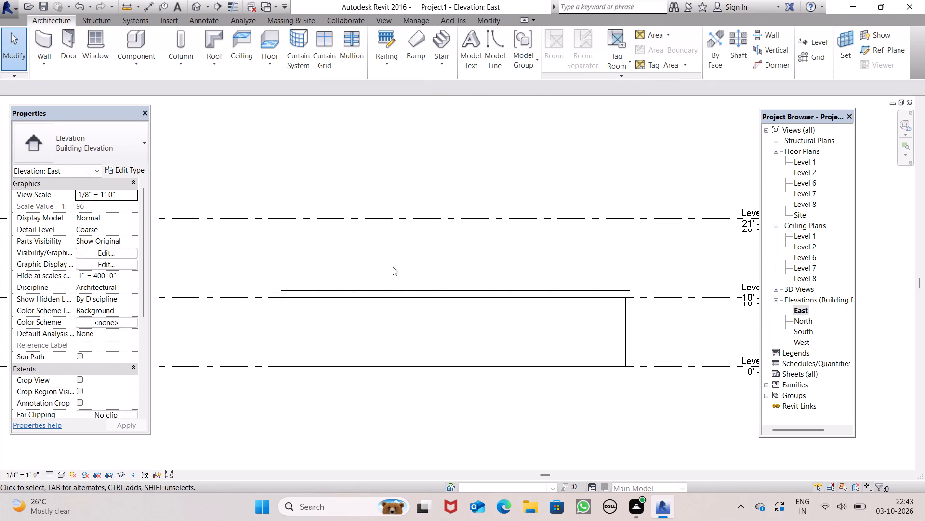
{"action": "scroll", "coordinate": [361, 282], "scroll_direction": "up", "scroll_amount": 5}
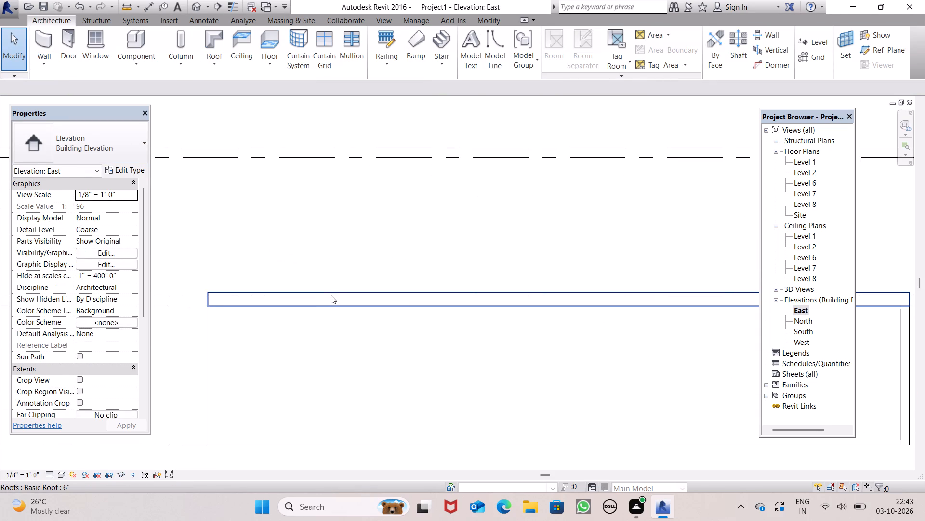
{"action": "scroll", "coordinate": [340, 260], "scroll_direction": "down", "scroll_amount": 4}
{"action": "left_click", "coordinate": [337, 279]}
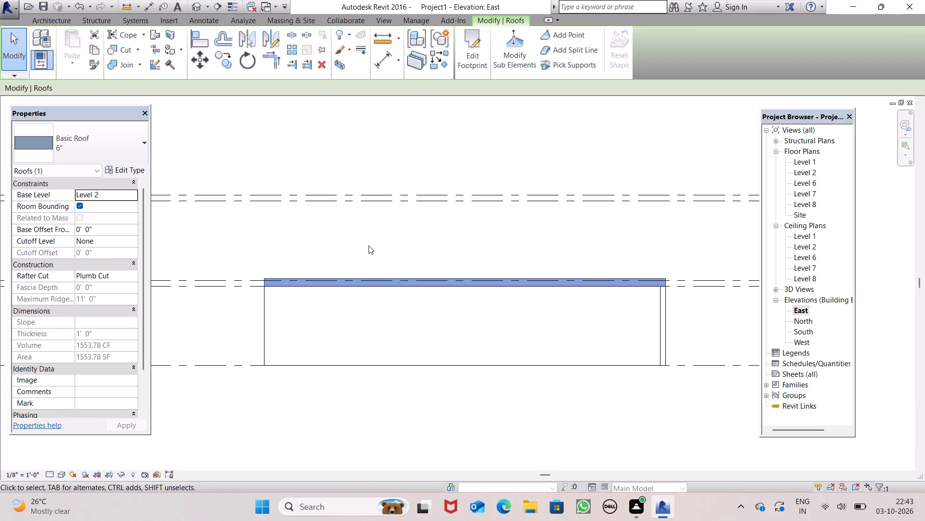
{"action": "scroll", "coordinate": [400, 228], "scroll_direction": "down", "scroll_amount": 5}
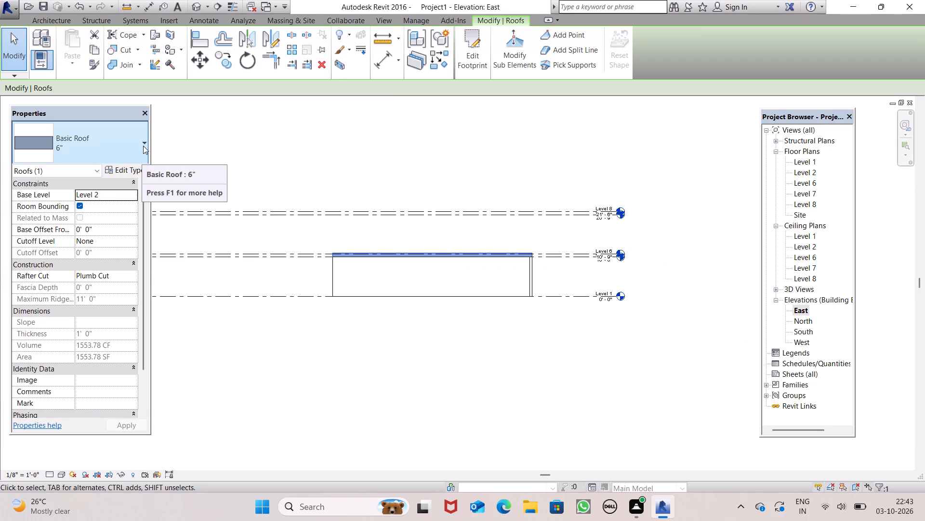
{"action": "left_click", "coordinate": [146, 143]}
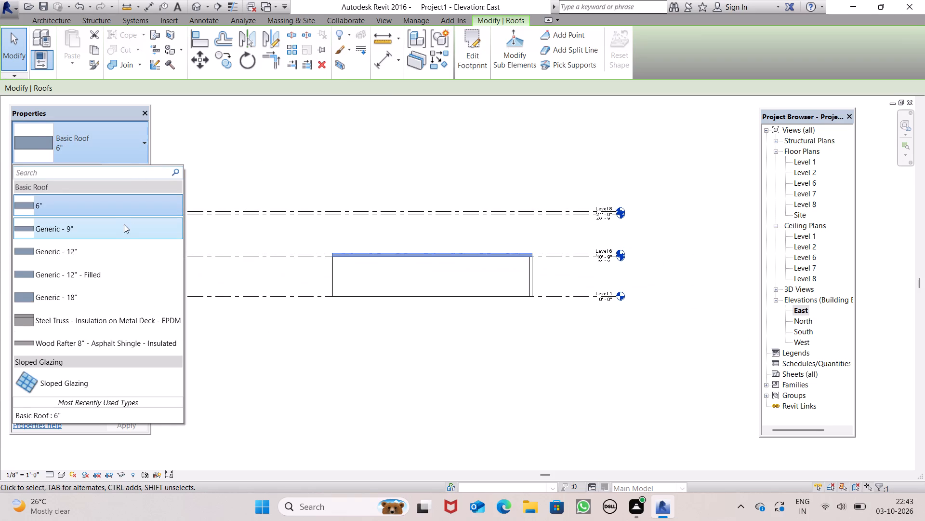
{"action": "left_click", "coordinate": [112, 226]}
{"action": "left_click", "coordinate": [299, 153]}
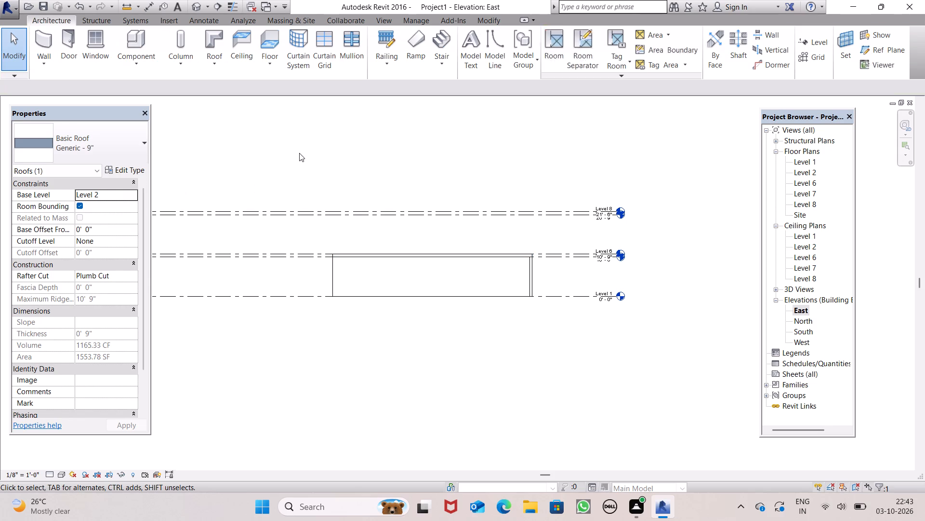
Examine the levels in the East elevation and the outline in the Level 2 and Level 1 floor plans.
{"action": "scroll", "coordinate": [325, 178], "scroll_direction": "down", "scroll_amount": 6}
{"action": "scroll", "coordinate": [239, 177], "scroll_direction": "up", "scroll_amount": 6}
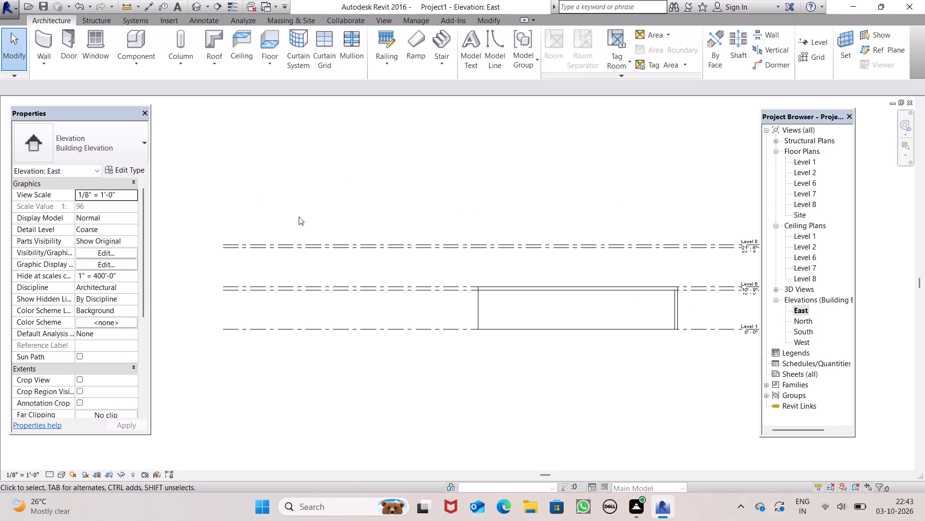
{"action": "scroll", "coordinate": [298, 217], "scroll_direction": "down", "scroll_amount": 1}
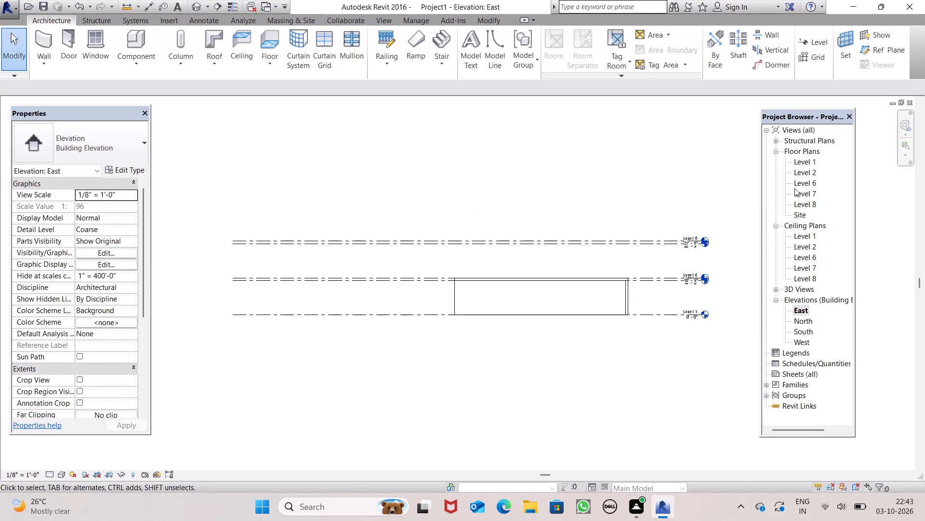
{"action": "double_click", "coordinate": [801, 174]}
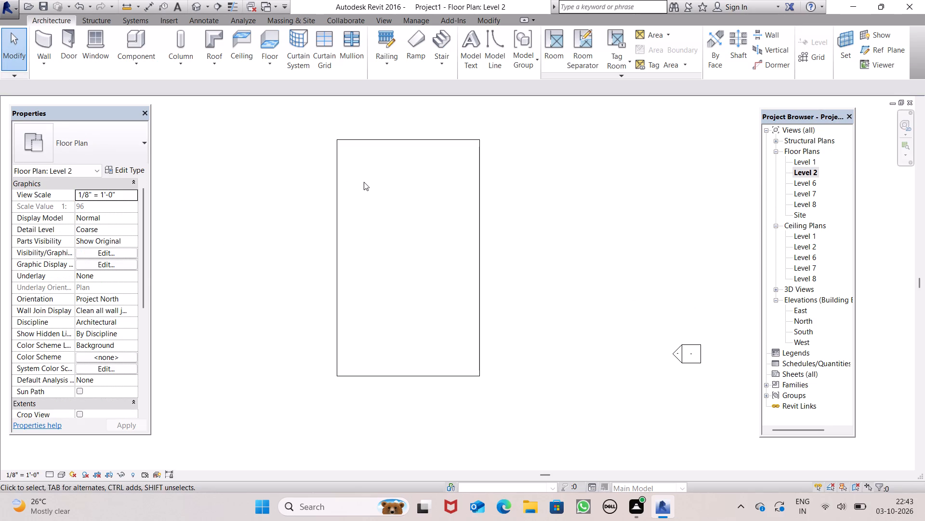
{"action": "double_click", "coordinate": [796, 158]}
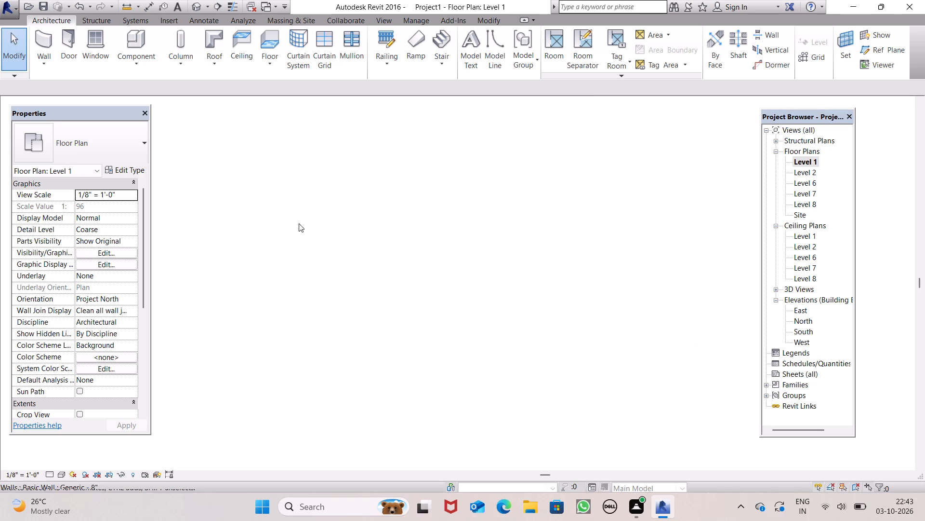
{"action": "scroll", "coordinate": [292, 229], "scroll_direction": "down", "scroll_amount": 7}
{"action": "scroll", "coordinate": [344, 303], "scroll_direction": "down", "scroll_amount": 5}
{"action": "scroll", "coordinate": [336, 206], "scroll_direction": "down", "scroll_amount": 1}
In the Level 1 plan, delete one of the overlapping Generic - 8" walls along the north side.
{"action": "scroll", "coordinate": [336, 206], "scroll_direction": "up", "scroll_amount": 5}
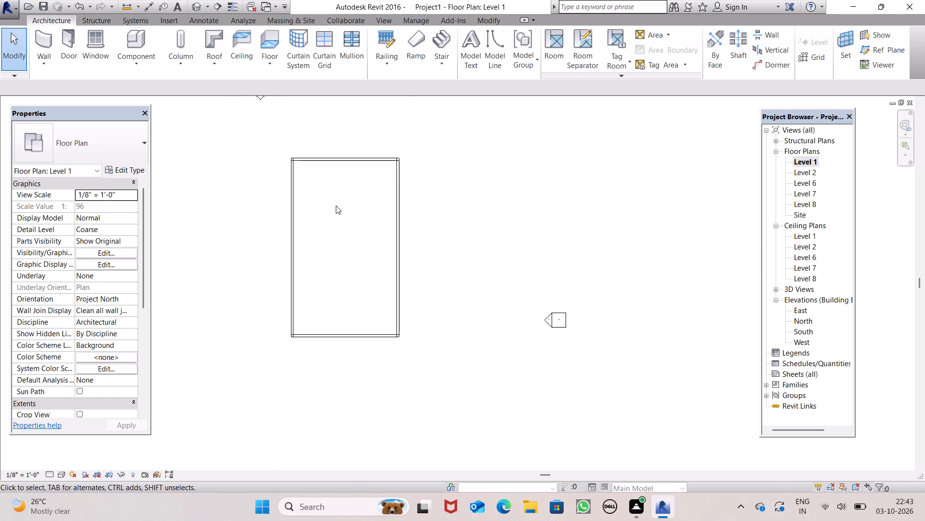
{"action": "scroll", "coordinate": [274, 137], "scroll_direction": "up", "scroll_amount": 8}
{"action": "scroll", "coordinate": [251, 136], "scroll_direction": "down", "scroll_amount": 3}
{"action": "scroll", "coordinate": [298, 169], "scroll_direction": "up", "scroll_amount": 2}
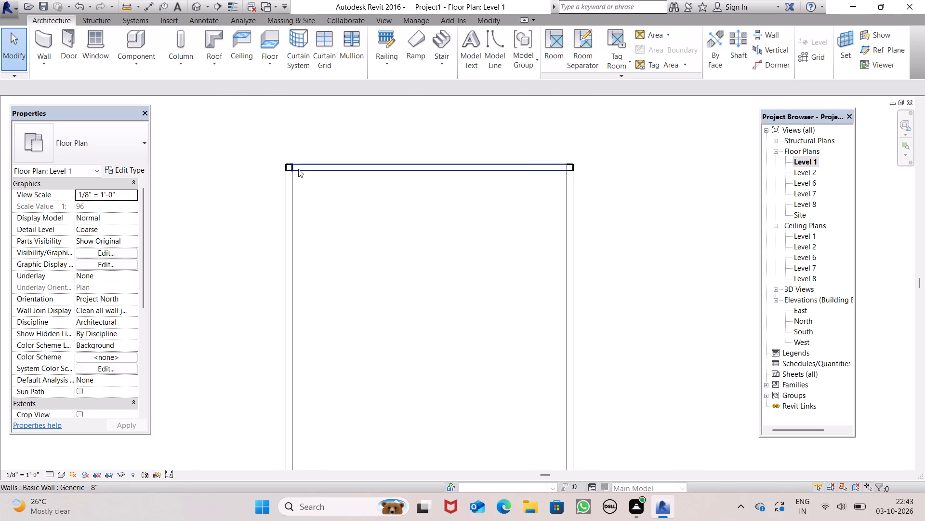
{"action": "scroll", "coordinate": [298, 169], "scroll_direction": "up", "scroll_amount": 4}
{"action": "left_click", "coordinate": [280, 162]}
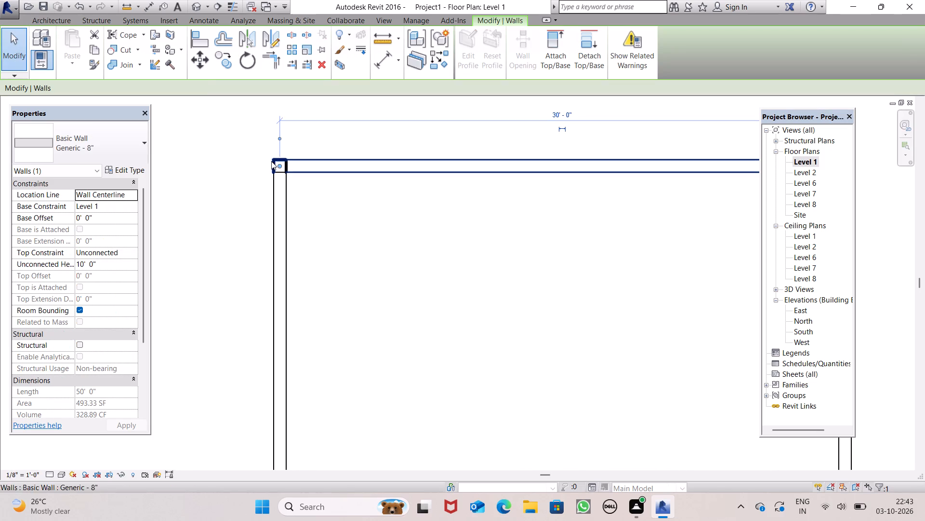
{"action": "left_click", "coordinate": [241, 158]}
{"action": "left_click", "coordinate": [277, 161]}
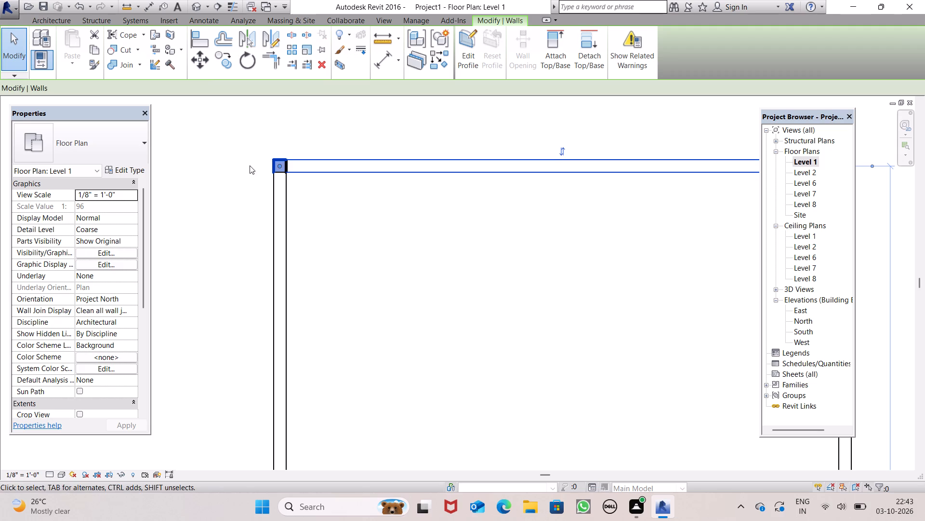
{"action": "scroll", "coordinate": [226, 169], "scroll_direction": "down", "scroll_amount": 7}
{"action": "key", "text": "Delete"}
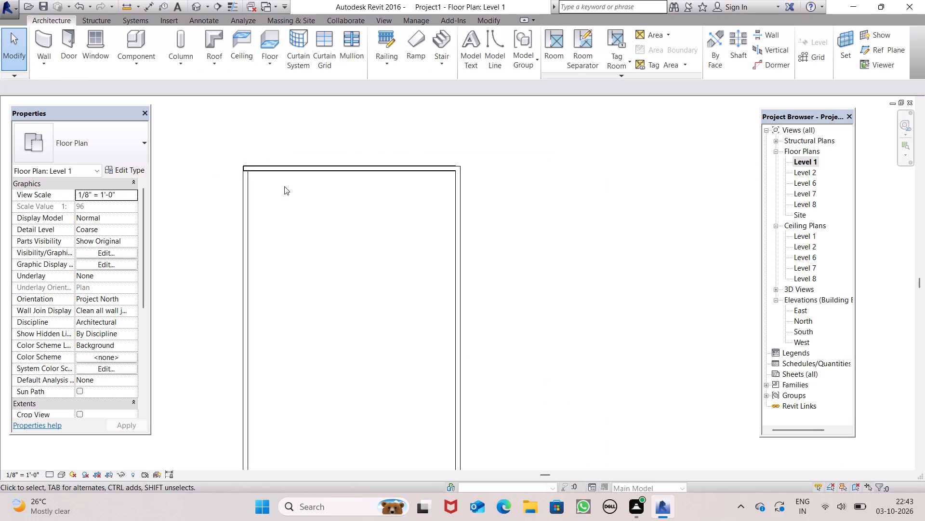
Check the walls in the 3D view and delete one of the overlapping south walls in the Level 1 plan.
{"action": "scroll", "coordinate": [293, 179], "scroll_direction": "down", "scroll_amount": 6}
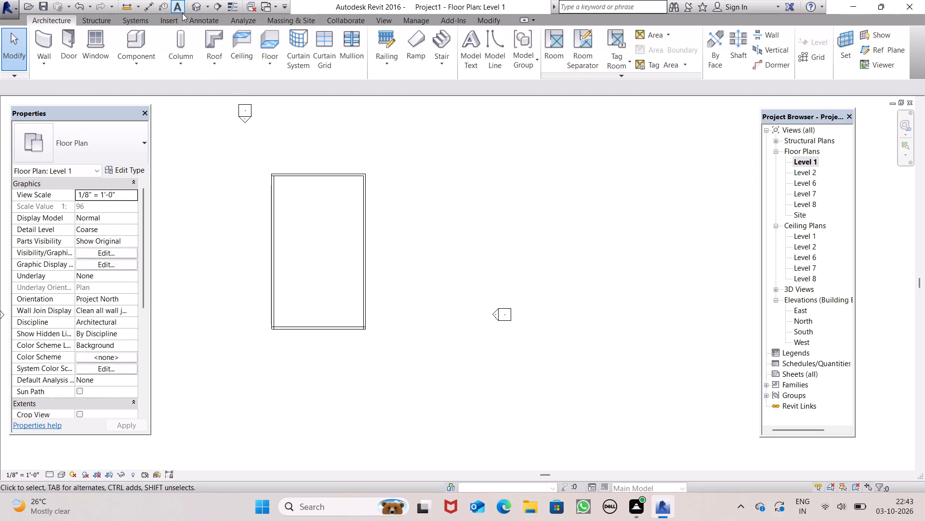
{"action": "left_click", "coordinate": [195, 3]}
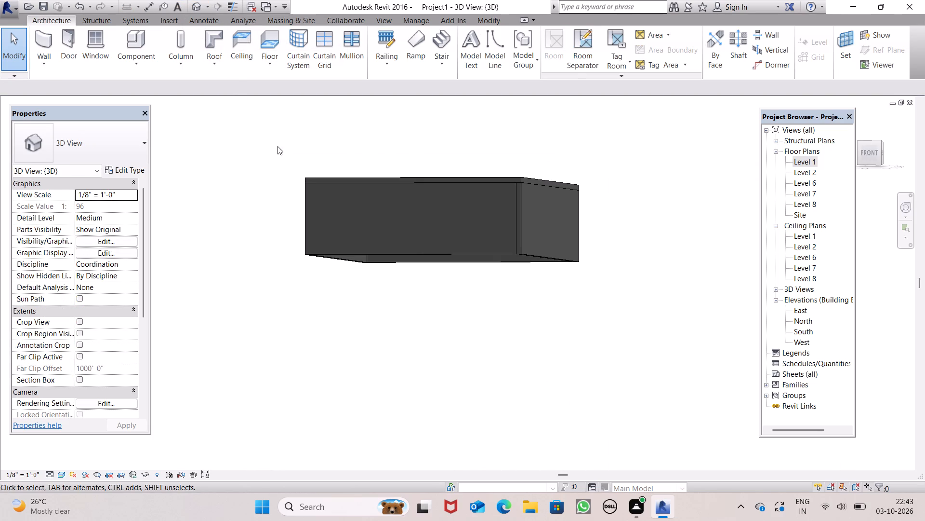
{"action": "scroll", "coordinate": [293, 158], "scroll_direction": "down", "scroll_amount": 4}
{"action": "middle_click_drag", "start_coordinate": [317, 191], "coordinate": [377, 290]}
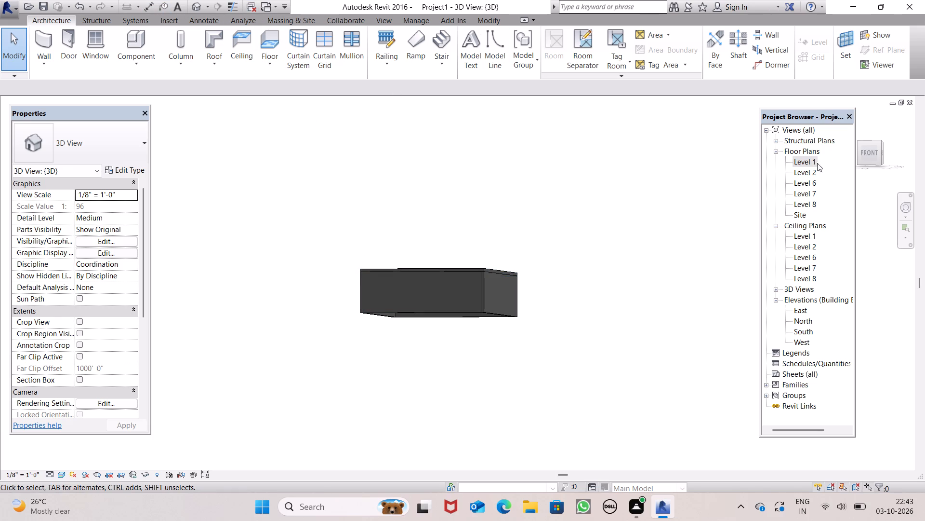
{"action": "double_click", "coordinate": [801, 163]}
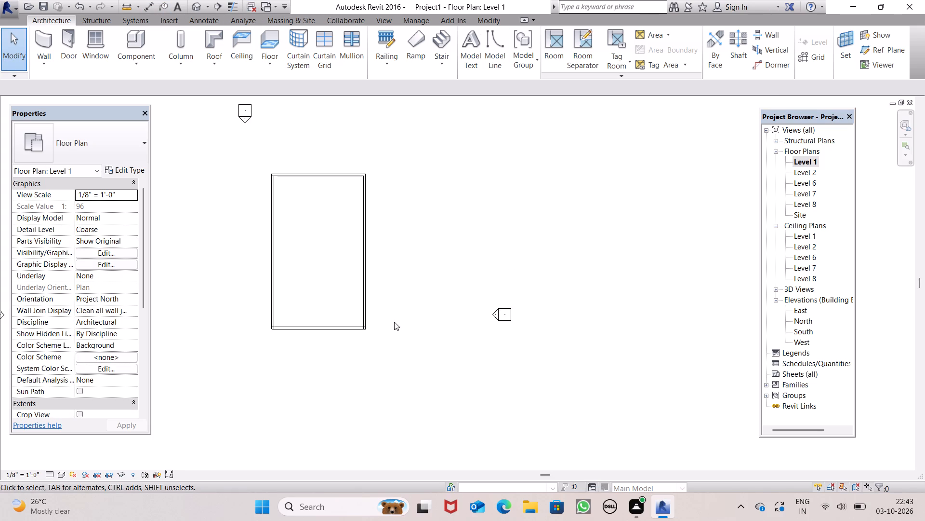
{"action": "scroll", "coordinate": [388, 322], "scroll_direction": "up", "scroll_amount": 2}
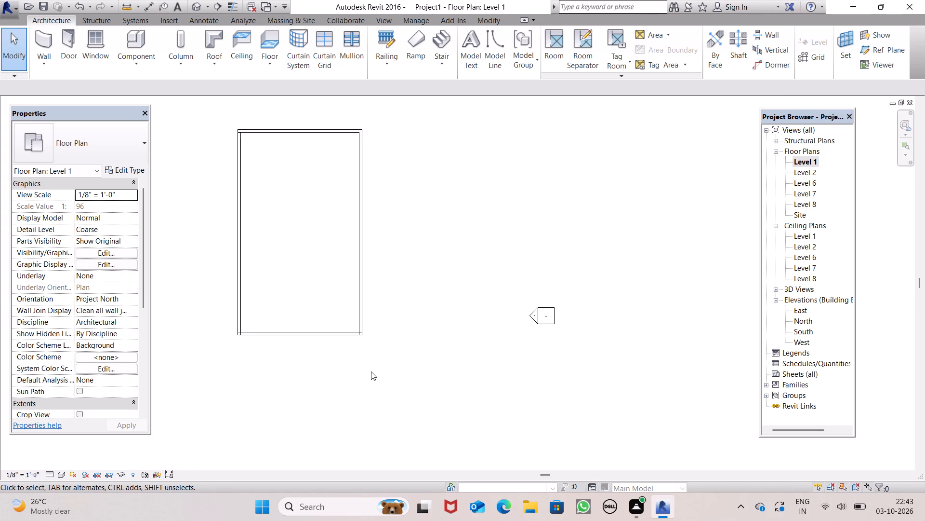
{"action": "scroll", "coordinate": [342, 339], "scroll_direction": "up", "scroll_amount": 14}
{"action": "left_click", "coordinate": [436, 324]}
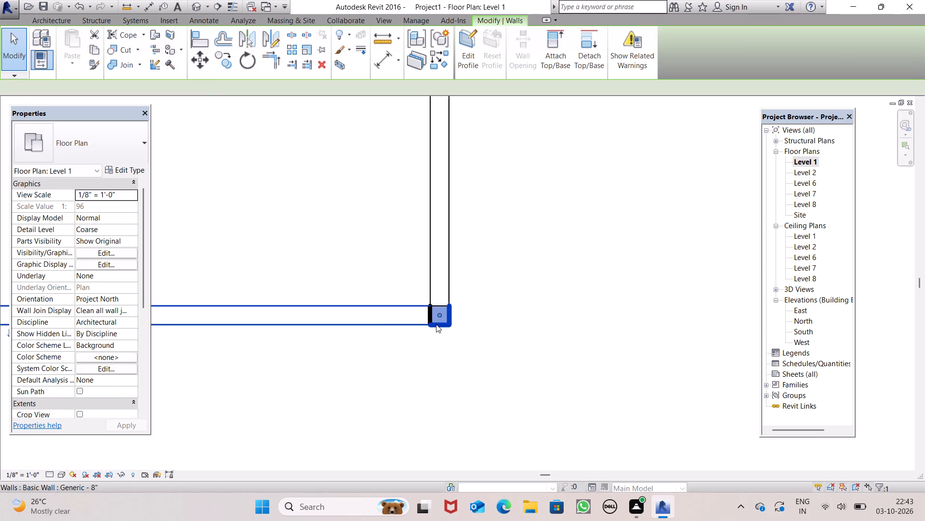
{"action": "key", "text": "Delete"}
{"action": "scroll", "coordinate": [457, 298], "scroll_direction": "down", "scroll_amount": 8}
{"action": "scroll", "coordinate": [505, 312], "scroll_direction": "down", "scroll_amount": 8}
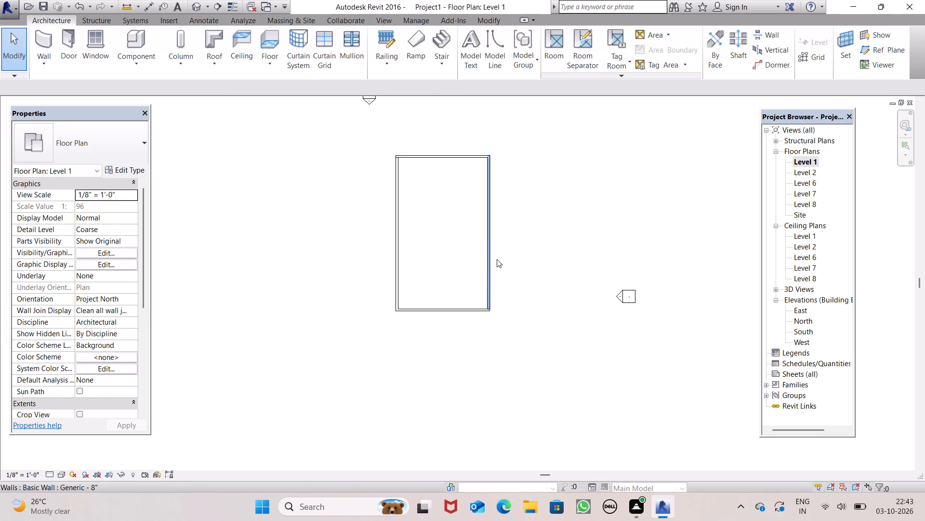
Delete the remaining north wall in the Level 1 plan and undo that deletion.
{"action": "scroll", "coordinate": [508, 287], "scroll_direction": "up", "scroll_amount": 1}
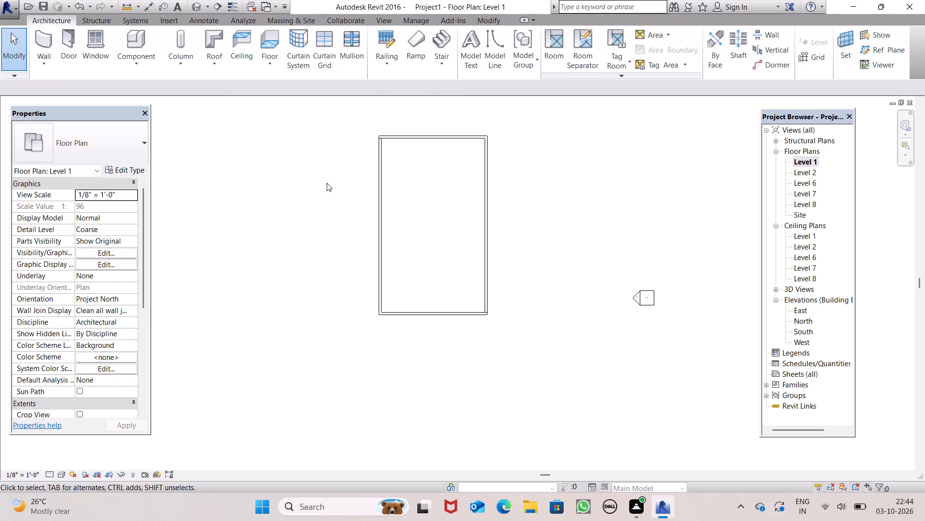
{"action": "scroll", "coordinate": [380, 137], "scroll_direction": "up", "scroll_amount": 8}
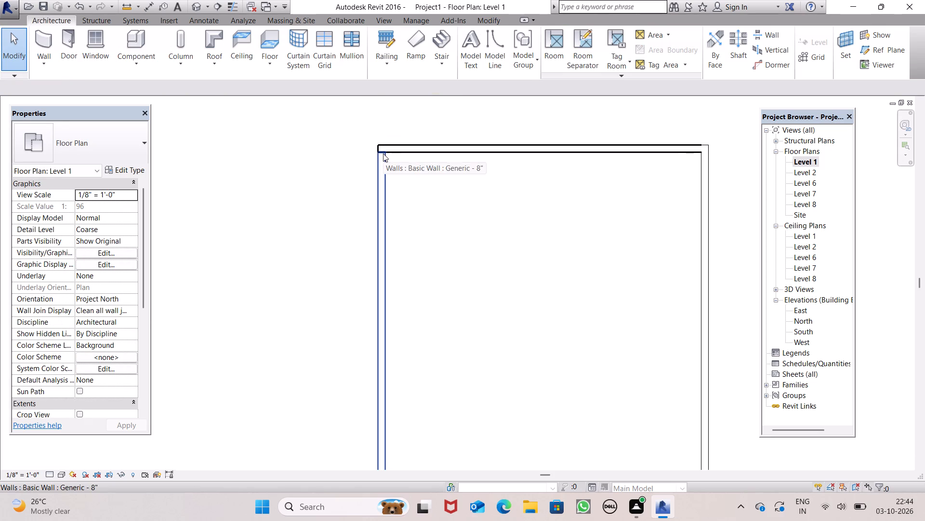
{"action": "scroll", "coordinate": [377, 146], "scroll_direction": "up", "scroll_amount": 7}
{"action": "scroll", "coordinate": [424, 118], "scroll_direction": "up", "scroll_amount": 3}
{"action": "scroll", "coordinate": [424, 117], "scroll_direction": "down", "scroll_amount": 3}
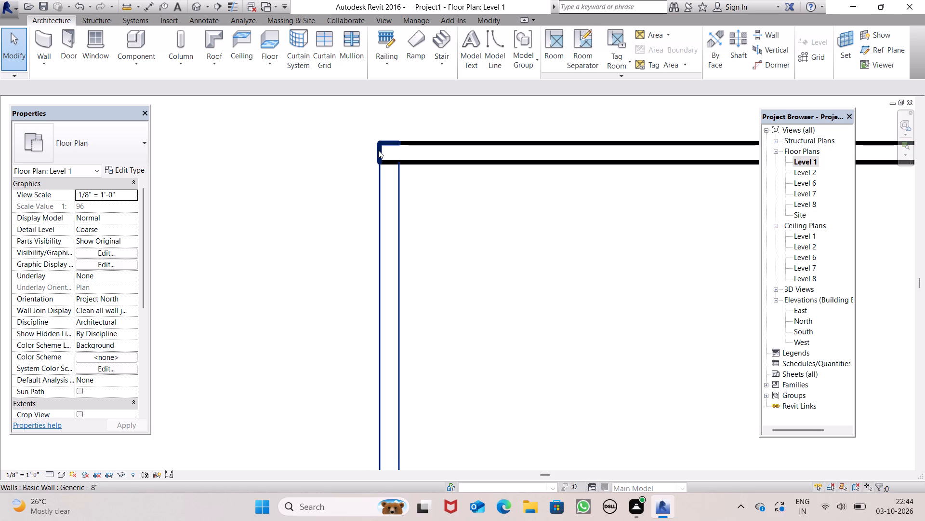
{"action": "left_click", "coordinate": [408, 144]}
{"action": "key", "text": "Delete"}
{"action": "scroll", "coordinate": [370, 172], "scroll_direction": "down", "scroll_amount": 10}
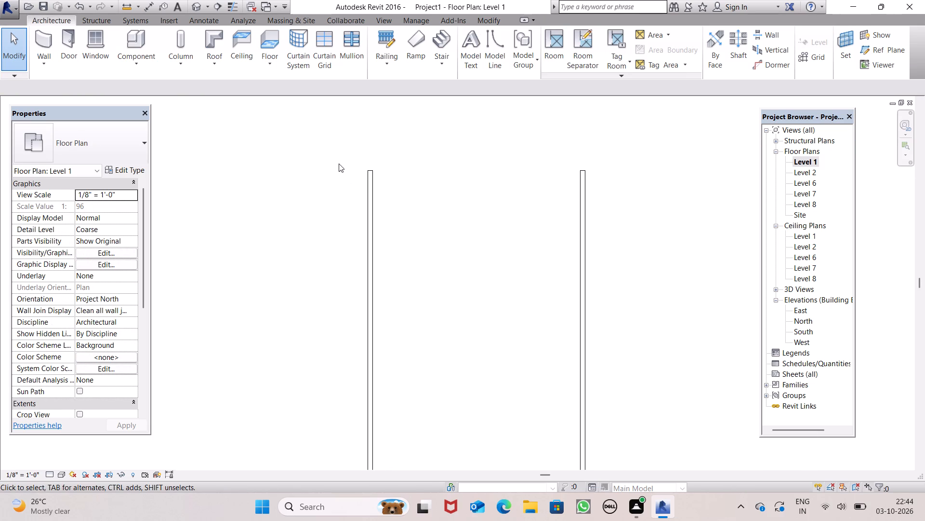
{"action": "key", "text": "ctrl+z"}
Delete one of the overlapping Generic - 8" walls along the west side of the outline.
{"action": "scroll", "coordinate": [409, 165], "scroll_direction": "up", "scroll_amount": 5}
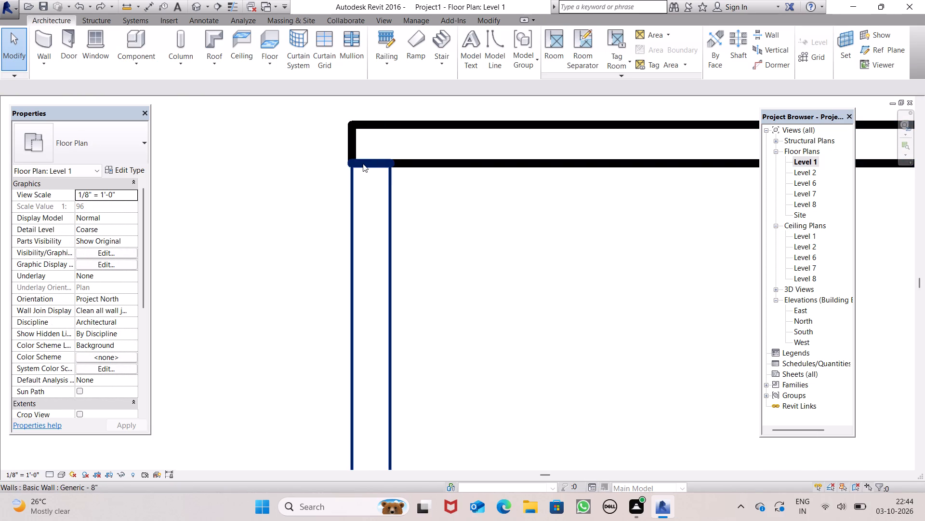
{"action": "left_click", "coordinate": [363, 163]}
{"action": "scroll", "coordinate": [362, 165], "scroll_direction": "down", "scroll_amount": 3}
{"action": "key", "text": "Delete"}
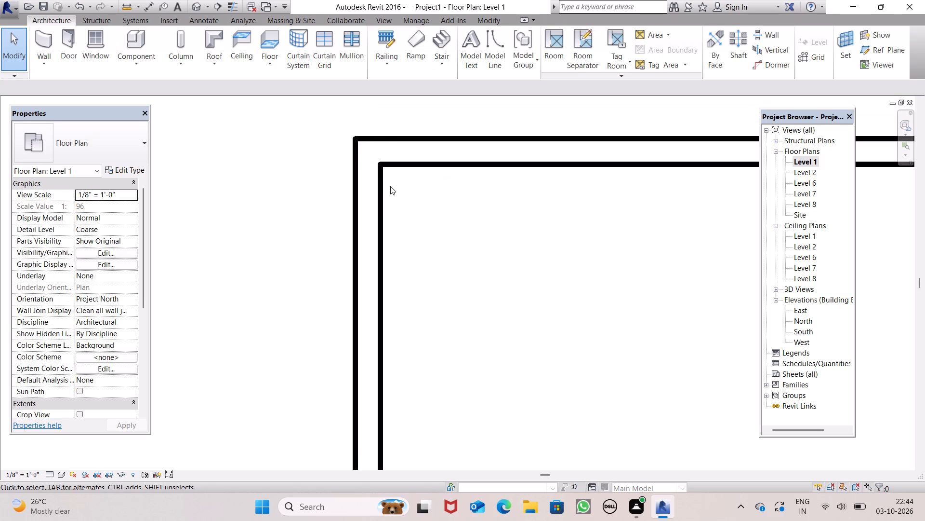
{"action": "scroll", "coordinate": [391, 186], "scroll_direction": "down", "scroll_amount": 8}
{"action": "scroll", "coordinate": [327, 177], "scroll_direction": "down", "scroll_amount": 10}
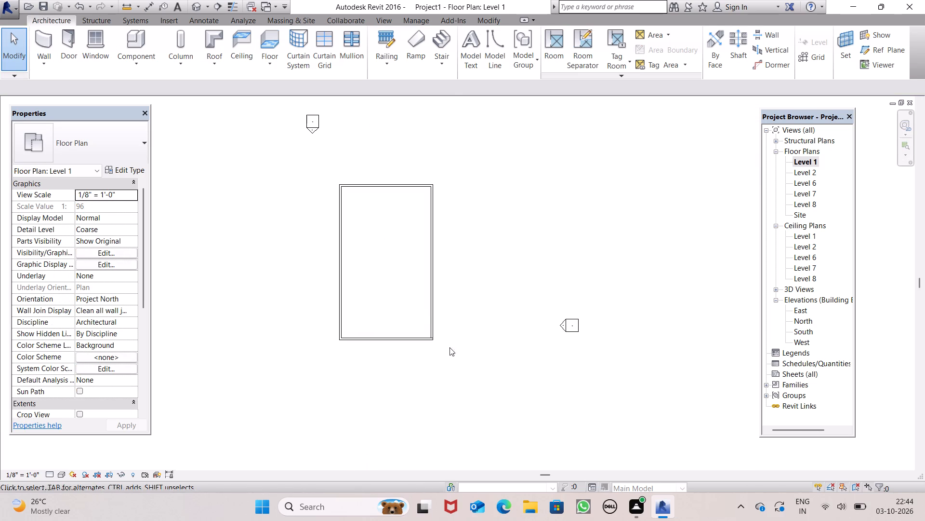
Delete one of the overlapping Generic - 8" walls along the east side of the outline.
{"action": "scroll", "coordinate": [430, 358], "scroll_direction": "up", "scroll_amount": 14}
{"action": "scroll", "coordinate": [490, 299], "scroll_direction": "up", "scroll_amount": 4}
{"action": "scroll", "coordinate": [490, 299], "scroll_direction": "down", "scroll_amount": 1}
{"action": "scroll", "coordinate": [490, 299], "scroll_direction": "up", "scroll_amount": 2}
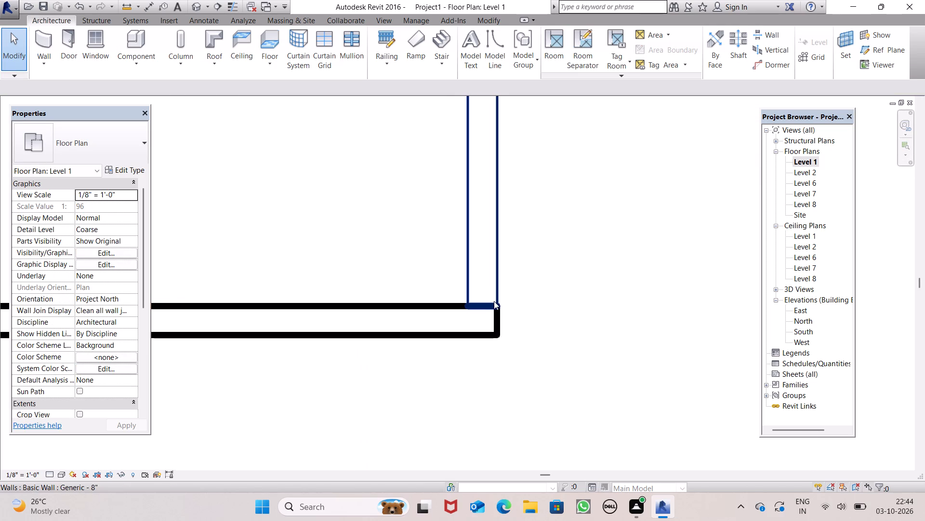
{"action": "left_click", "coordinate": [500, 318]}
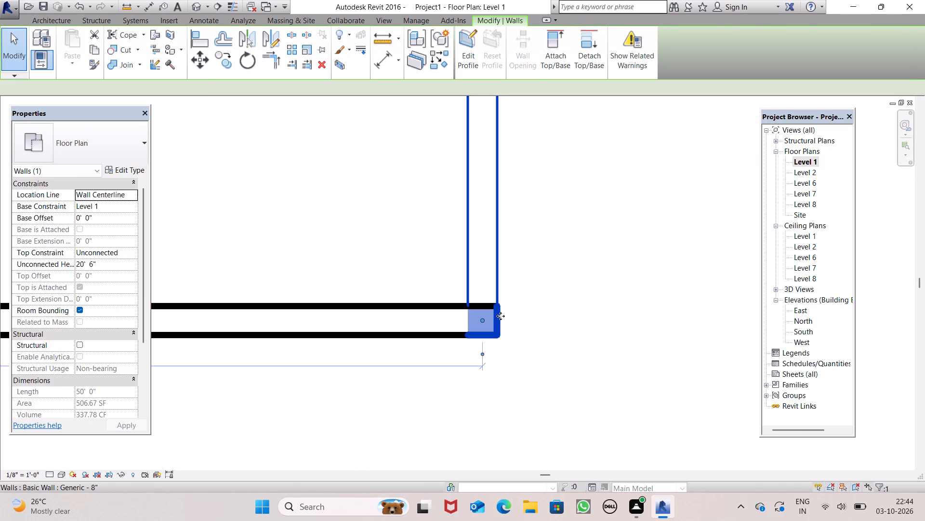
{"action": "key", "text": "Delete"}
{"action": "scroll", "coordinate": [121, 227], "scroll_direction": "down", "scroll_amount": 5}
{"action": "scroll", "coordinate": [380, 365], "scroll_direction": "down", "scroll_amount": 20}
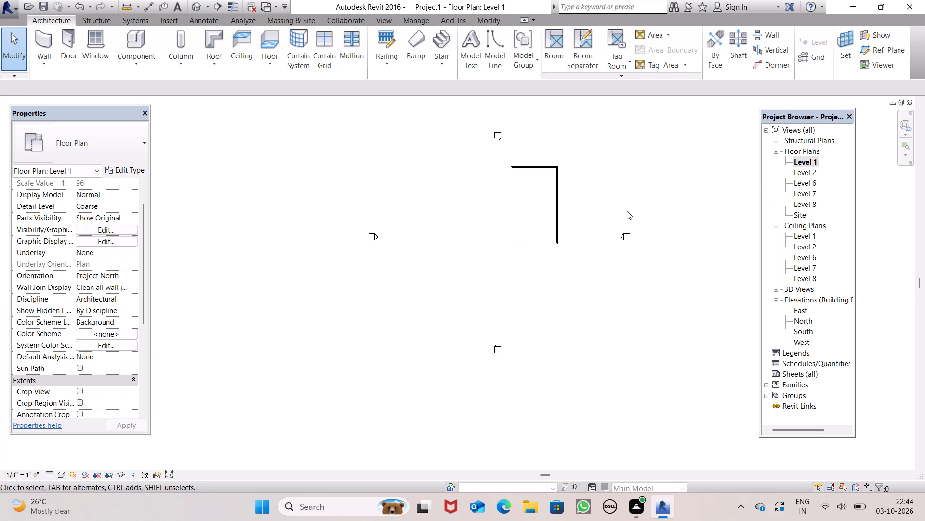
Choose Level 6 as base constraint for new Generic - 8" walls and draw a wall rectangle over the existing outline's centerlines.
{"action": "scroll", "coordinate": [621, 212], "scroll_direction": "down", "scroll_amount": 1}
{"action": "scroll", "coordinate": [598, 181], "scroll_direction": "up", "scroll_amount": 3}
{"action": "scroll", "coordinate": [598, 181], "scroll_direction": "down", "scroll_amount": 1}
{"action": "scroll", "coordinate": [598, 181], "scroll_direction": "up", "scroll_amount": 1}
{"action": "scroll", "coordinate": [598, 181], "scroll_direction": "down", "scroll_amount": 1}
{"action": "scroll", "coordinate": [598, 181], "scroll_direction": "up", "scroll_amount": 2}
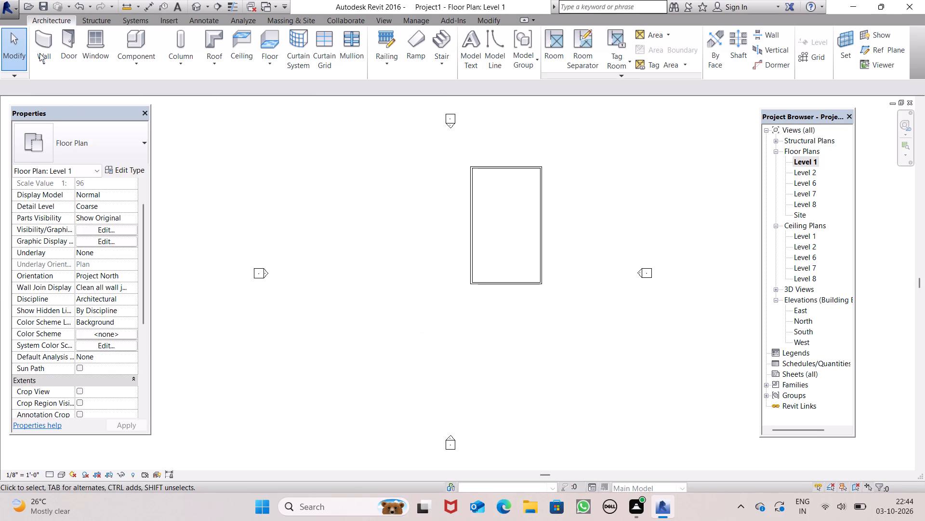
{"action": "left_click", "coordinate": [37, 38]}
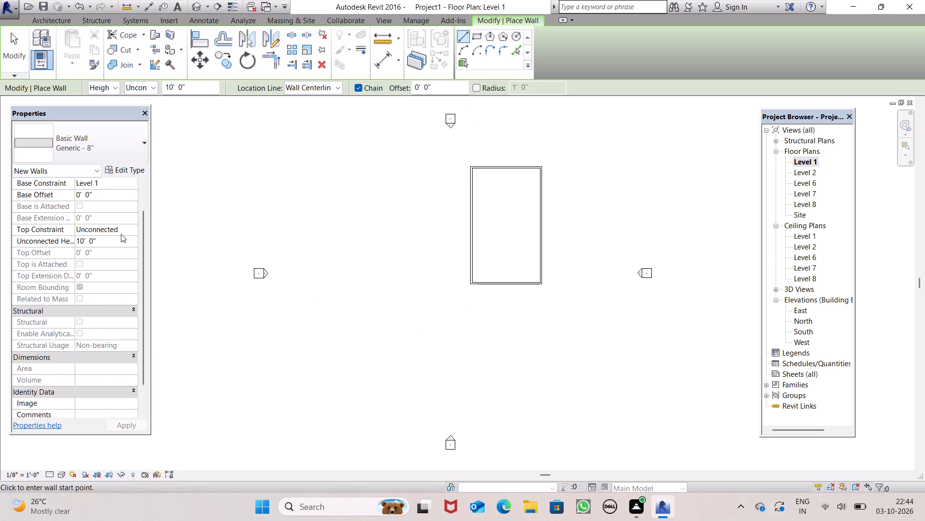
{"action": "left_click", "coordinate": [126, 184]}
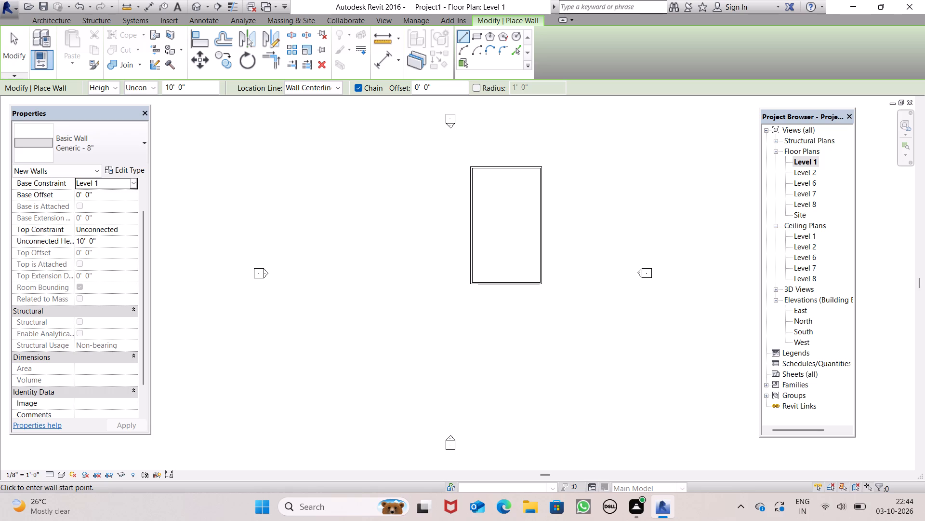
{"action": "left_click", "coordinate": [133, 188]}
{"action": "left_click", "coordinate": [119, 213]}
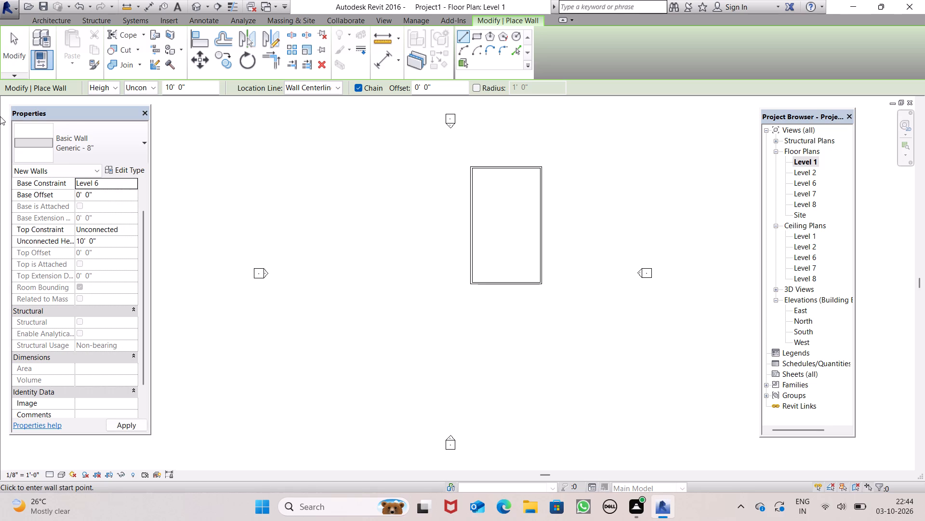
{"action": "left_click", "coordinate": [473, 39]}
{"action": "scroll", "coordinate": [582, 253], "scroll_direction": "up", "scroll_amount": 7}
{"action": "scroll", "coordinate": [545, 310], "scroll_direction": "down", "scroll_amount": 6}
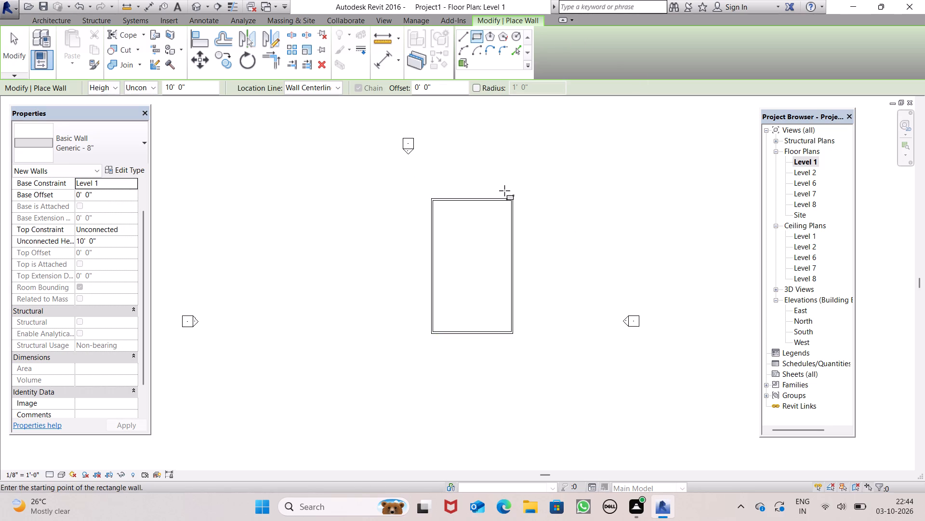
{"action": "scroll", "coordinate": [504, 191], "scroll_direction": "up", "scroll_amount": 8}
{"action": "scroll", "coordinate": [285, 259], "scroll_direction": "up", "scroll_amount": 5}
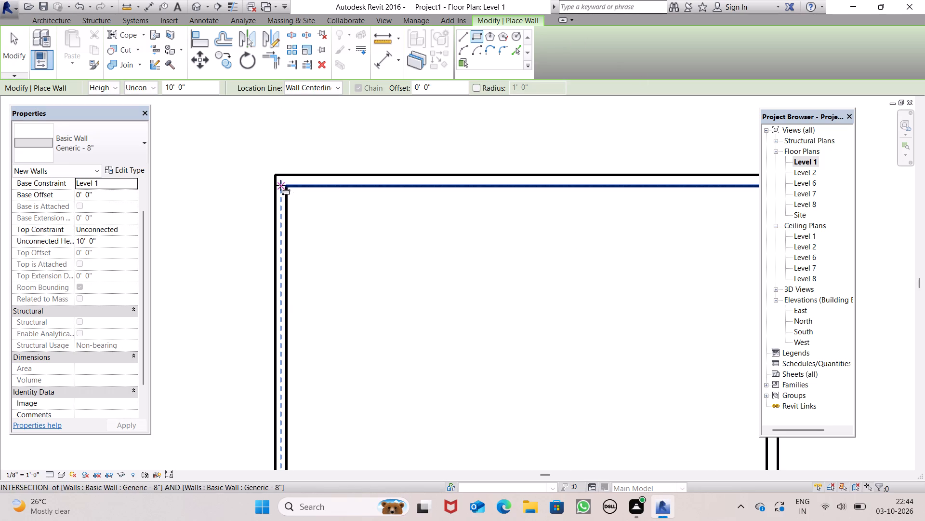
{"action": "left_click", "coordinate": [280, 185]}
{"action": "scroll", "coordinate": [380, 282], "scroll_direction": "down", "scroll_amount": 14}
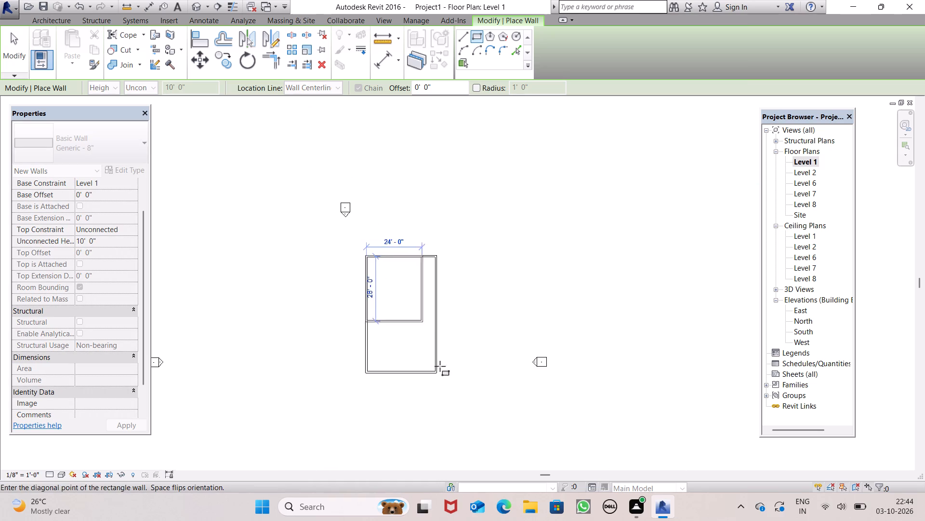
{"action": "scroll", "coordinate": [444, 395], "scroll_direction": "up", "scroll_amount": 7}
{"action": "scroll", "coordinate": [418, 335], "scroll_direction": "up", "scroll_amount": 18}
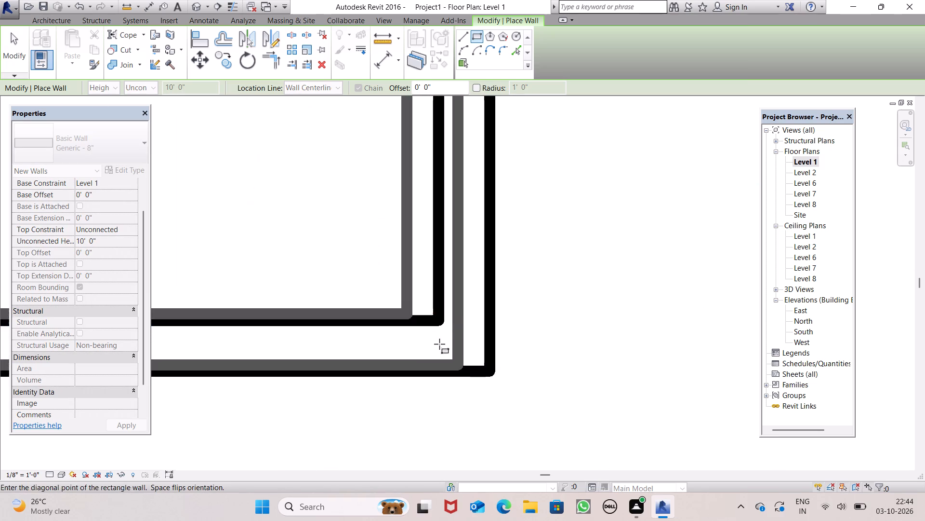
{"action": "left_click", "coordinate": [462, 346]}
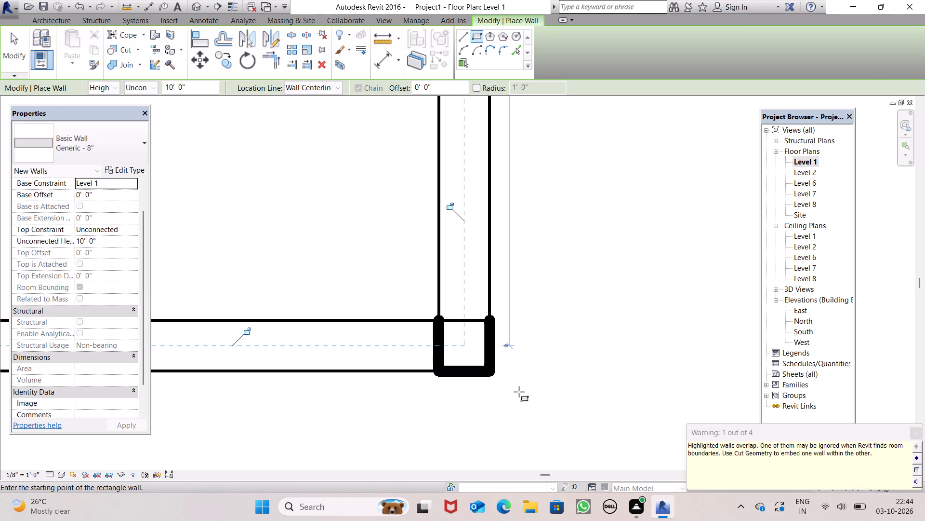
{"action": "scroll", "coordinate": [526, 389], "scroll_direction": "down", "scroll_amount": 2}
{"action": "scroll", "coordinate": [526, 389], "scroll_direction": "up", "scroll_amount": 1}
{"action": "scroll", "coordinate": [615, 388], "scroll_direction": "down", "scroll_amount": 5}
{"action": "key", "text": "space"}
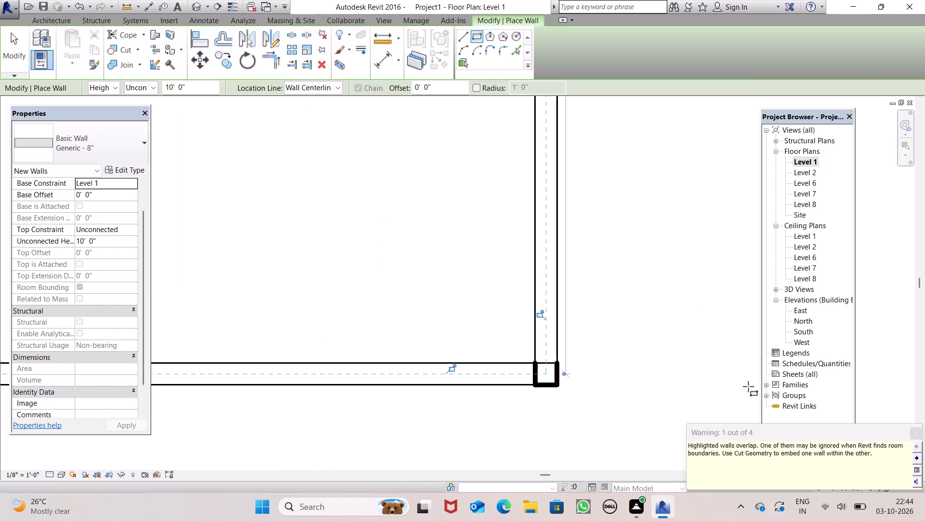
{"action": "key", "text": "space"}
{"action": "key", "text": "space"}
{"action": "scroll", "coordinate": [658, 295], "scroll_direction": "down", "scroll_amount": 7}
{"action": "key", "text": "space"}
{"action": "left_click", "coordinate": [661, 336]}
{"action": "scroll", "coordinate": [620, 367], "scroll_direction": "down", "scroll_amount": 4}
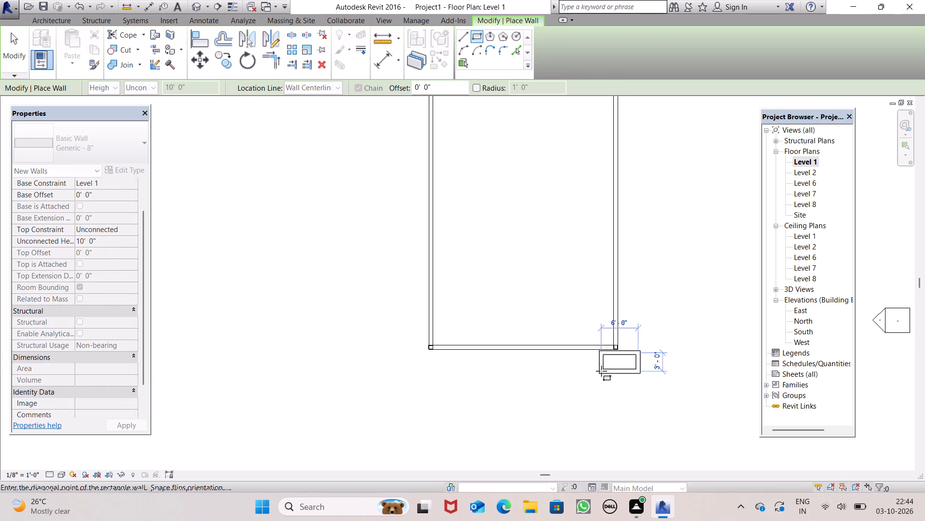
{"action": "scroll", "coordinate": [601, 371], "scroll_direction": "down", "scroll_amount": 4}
Switch to the 3D view and undo all modelling back to the empty project with only Level 1 and Level 2.
{"action": "left_click", "coordinate": [198, 7]}
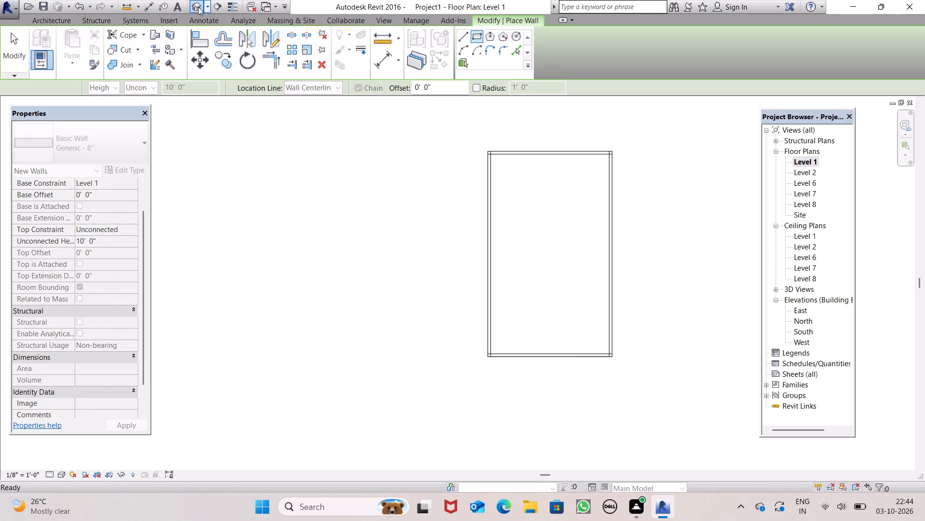
{"action": "key", "text": "space"}
{"action": "scroll", "coordinate": [425, 302], "scroll_direction": "up", "scroll_amount": 3}
{"action": "key", "text": "ctrl+z"}
{"action": "key", "text": "ctrl+z"}
{"action": "key", "text": "ctrl+z"}
{"action": "key", "text": "ctrl+z"}
{"action": "key", "text": "ctrl+z"}
{"action": "key", "text": "ctrl+z"}
{"action": "key", "text": "ctrl+z"}
{"action": "key", "text": "ctrl+z"}
{"action": "key", "text": "ctrl+z"}
{"action": "key", "text": "ctrl+z"}
{"action": "key", "text": "ctrl+z"}
{"action": "key", "text": "ctrl+z"}
{"action": "key", "text": "ctrl+z"}
{"action": "key", "text": "ctrl+z"}
{"action": "key", "text": "ctrl+z"}
{"action": "key", "text": "ctrl+z"}
{"action": "key", "text": "ctrl+z"}
{"action": "key", "text": "ctrl+z"}
{"action": "key", "text": "ctrl+z"}
{"action": "key", "text": "ctrl+z"}
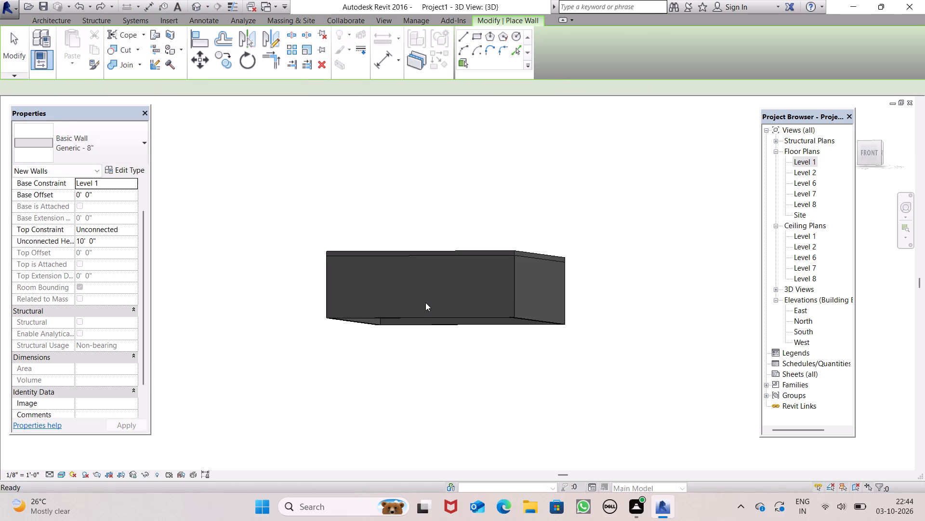
{"action": "key", "text": "ctrl+z"}
{"action": "key", "text": "ctrl+z"}
{"action": "key", "text": "ctrl+z"}
{"action": "key", "text": "ctrl+z"}
{"action": "key", "text": "ctrl+z"}
{"action": "key", "text": "ctrl+z"}
{"action": "key", "text": "ctrl+z"}
{"action": "key", "text": "ctrl+z"}
{"action": "key", "text": "ctrl+z"}
{"action": "key", "text": "ctrl+z"}
{"action": "key", "text": "ctrl+z"}
{"action": "key", "text": "ctrl+z"}
{"action": "key", "text": "ctrl+z"}
{"action": "key", "text": "ctrl+z"}
{"action": "key", "text": "ctrl+z"}
{"action": "key", "text": "ctrl+z"}
{"action": "key", "text": "ctrl+z"}
{"action": "key", "text": "ctrl+z"}
{"action": "key", "text": "ctrl+z"}
{"action": "key", "text": "ctrl+z"}
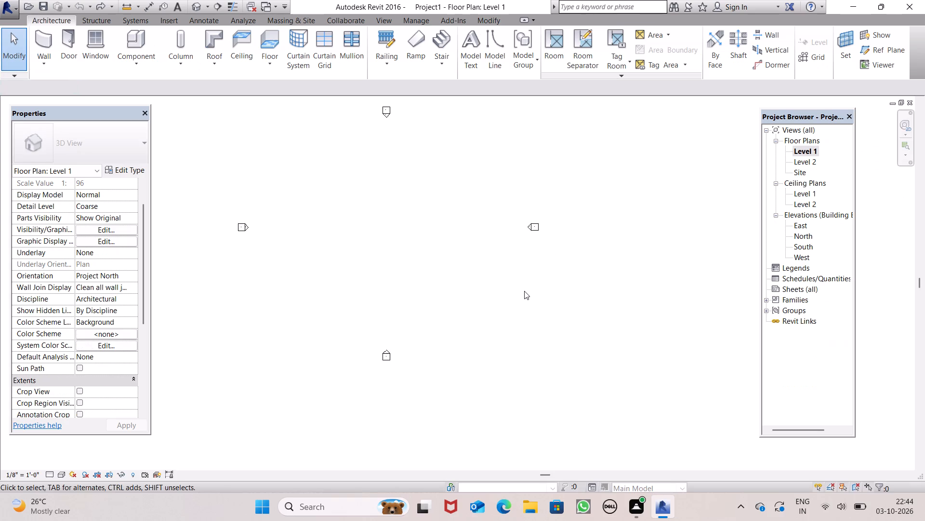
Open the East elevation view.
{"action": "scroll", "coordinate": [524, 291], "scroll_direction": "down", "scroll_amount": 3}
{"action": "scroll", "coordinate": [521, 205], "scroll_direction": "up", "scroll_amount": 6}
{"action": "scroll", "coordinate": [569, 242], "scroll_direction": "down", "scroll_amount": 3}
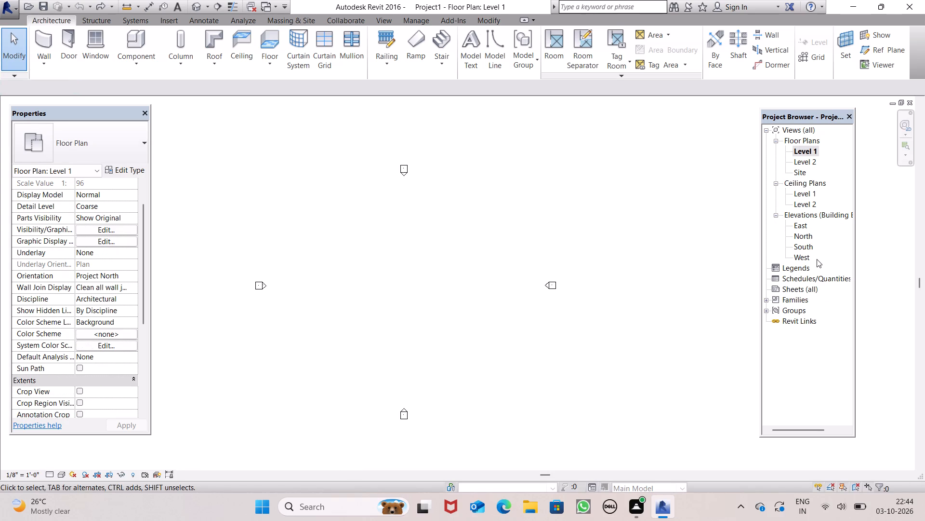
{"action": "double_click", "coordinate": [798, 225]}
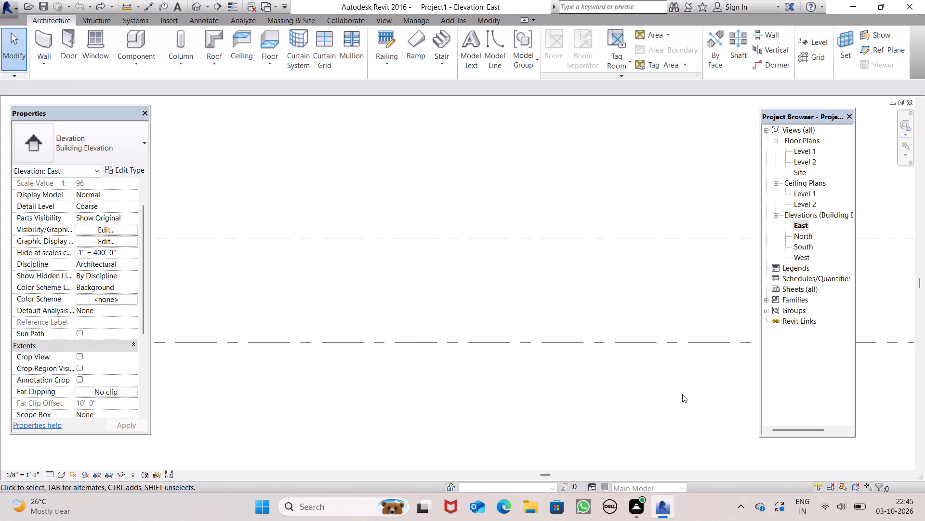
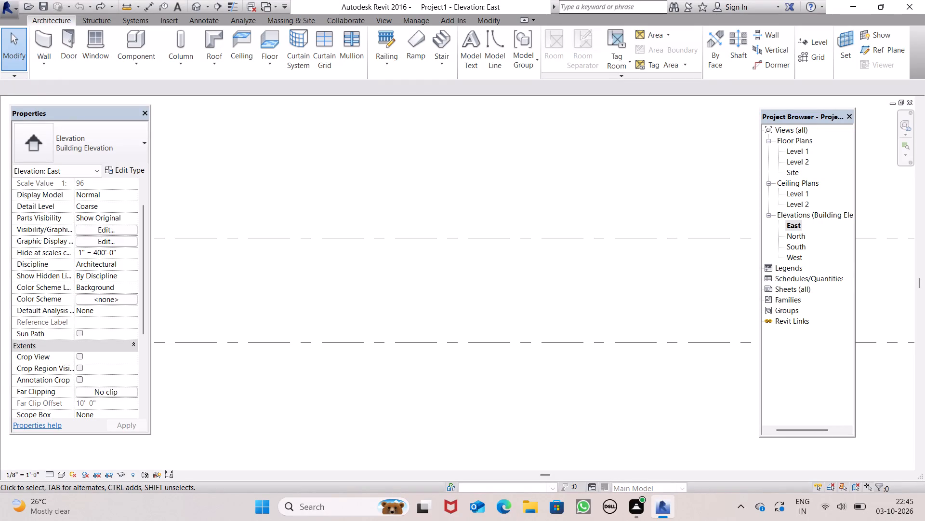
Create a new level 9" above Level 2 using Pick Lines with a 0' 9" offset.
{"action": "left_click", "coordinate": [808, 44]}
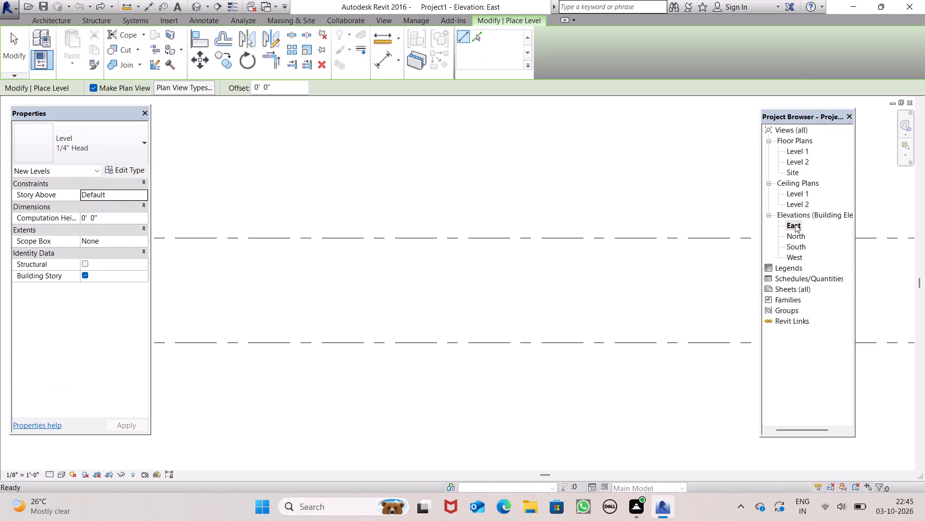
{"action": "scroll", "coordinate": [561, 261], "scroll_direction": "down", "scroll_amount": 3}
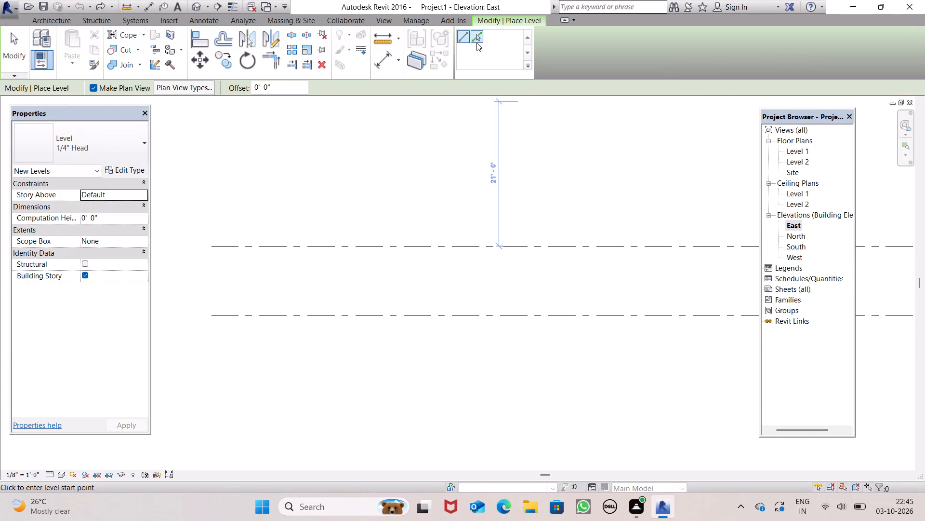
{"action": "left_click", "coordinate": [476, 42]}
{"action": "left_click", "coordinate": [275, 91]}
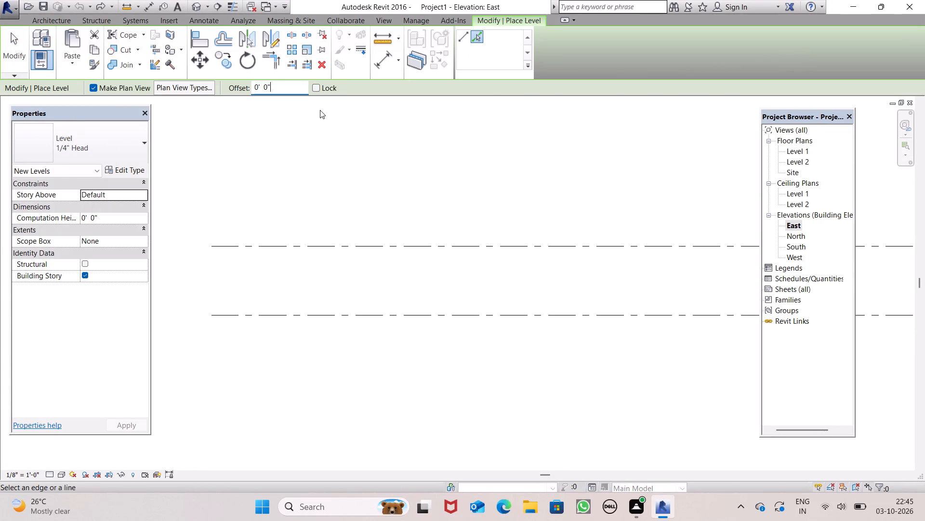
{"action": "key", "text": "BackSpace"}
{"action": "key", "text": "BackSpace"}
{"action": "key", "text": "BackSpace"}
{"action": "key", "text": "BackSpace"}
{"action": "key", "text": "BackSpace"}
{"action": "key", "text": "BackSpace"}
{"action": "key", "text": "BackSpace"}
{"action": "key", "text": "BackSpace"}
{"action": "key", "text": "BackSpace"}
{"action": "key", "text": "BackSpace"}
{"action": "key", "text": "BackSpace"}
{"action": "key", "text": "BackSpace"}
{"action": "key", "text": "BackSpace"}
{"action": "key", "text": "BackSpace"}
{"action": "key", "text": "BackSpace"}
{"action": "key", "text": "BackSpace"}
{"action": "key", "text": "BackSpace"}
{"action": "key", "text": "BackSpace"}
{"action": "key", "text": "1"}
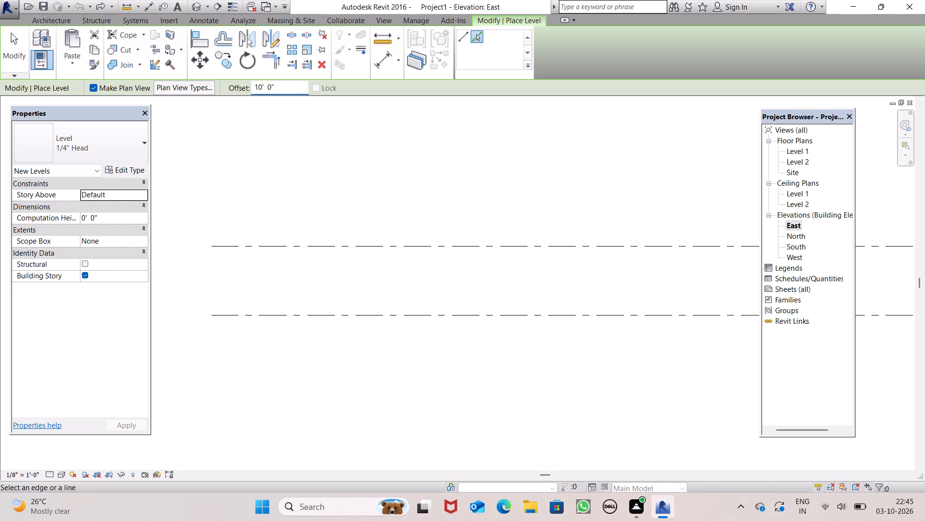
{"action": "left_click", "coordinate": [292, 88]}
{"action": "key", "text": "BackSpace"}
{"action": "key", "text": "BackSpace"}
{"action": "key", "text": "BackSpace"}
{"action": "key", "text": "BackSpace"}
{"action": "key", "text": "BackSpace"}
{"action": "key", "text": "BackSpace"}
{"action": "key", "text": "BackSpace"}
{"action": "key", "text": "BackSpace"}
{"action": "key", "text": "BackSpace"}
{"action": "key", "text": "BackSpace"}
{"action": "key", "text": "BackSpace"}
{"action": "key", "text": "BackSpace"}
{"action": "key", "text": "BackSpace"}
{"action": "key", "text": "BackSpace"}
{"action": "key", "text": "BackSpace"}
{"action": "type", "text": "9\""}
{"action": "key", "text": "Return"}
{"action": "scroll", "coordinate": [246, 141], "scroll_direction": "down", "scroll_amount": 5}
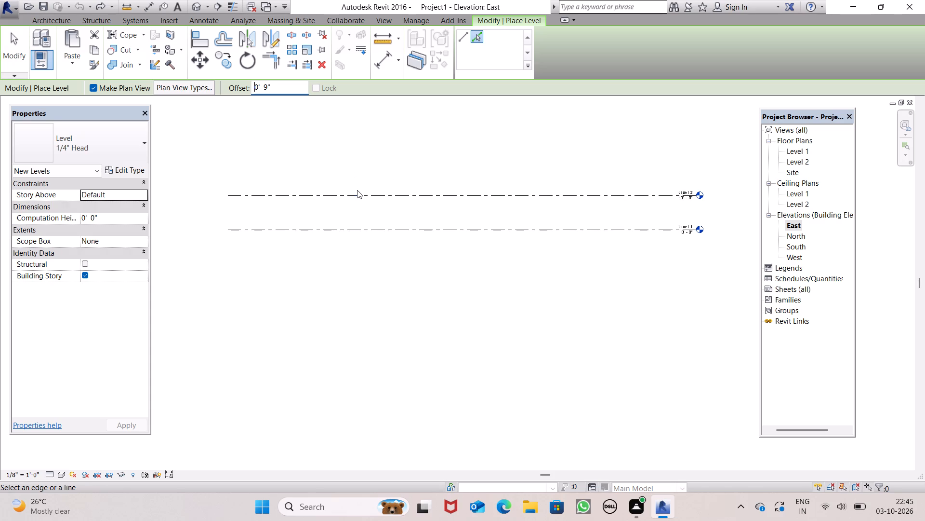
{"action": "scroll", "coordinate": [357, 191], "scroll_direction": "up", "scroll_amount": 7}
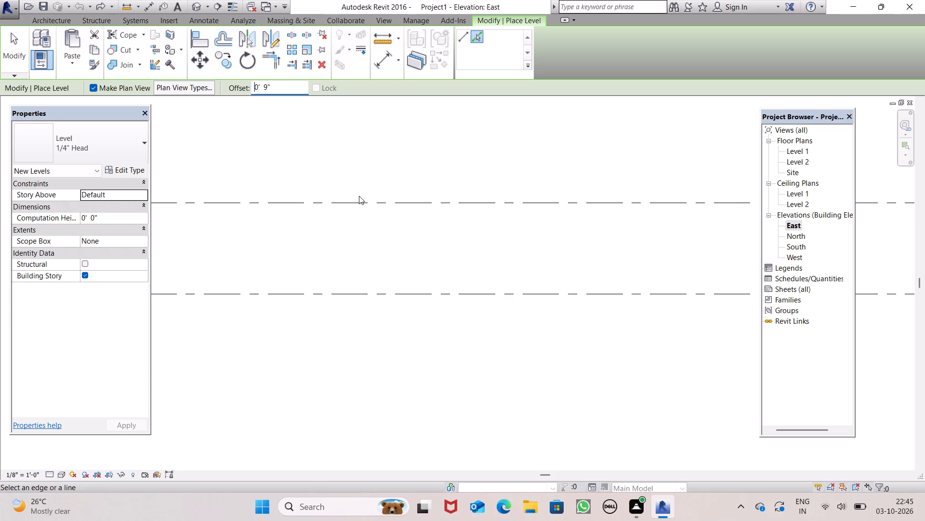
{"action": "left_click", "coordinate": [359, 200]}
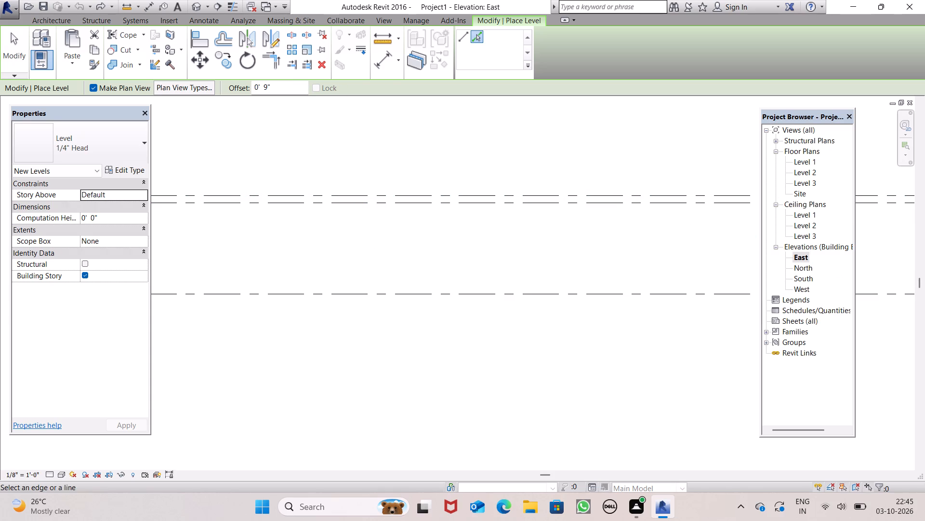
Set the level offset to 10' and create a new level above Level 3 by picking its line.
{"action": "left_click", "coordinate": [305, 87]}
{"action": "key", "text": "BackSpace"}
{"action": "key", "text": "BackSpace"}
{"action": "key", "text": "BackSpace"}
{"action": "key", "text": "BackSpace"}
{"action": "key", "text": "BackSpace"}
{"action": "key", "text": "BackSpace"}
{"action": "key", "text": "BackSpace"}
{"action": "key", "text": "BackSpace"}
{"action": "key", "text": "BackSpace"}
{"action": "key", "text": "BackSpace"}
{"action": "key", "text": "BackSpace"}
{"action": "key", "text": "BackSpace"}
{"action": "key", "text": "BackSpace"}
{"action": "type", "text": "10'"}
{"action": "key", "text": "Return"}
{"action": "left_click", "coordinate": [276, 194]}
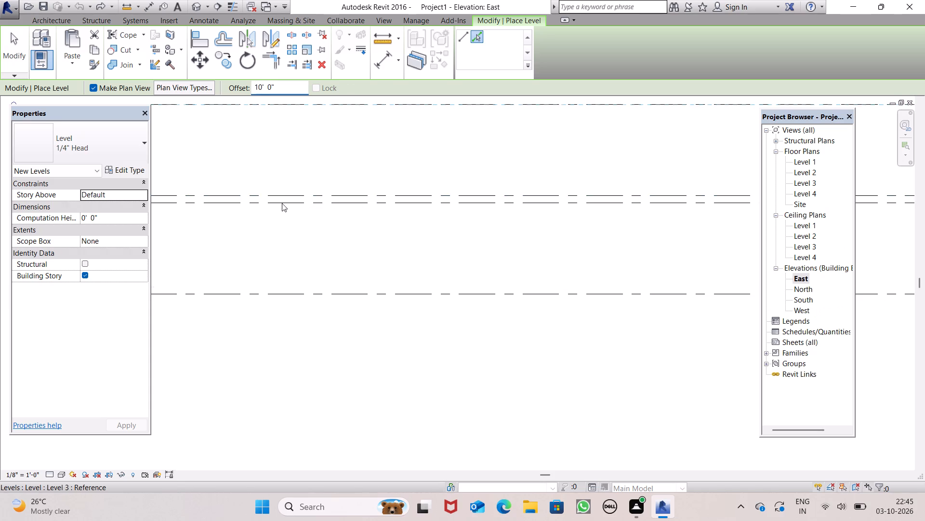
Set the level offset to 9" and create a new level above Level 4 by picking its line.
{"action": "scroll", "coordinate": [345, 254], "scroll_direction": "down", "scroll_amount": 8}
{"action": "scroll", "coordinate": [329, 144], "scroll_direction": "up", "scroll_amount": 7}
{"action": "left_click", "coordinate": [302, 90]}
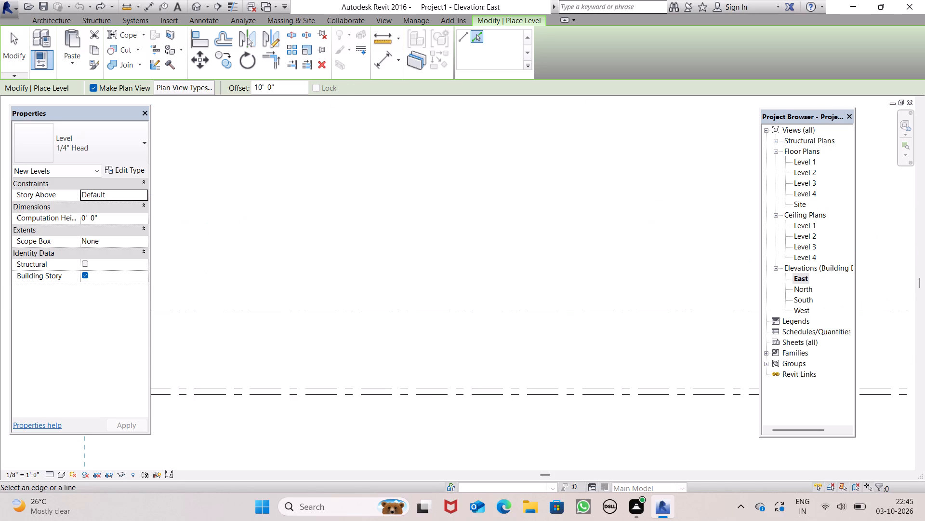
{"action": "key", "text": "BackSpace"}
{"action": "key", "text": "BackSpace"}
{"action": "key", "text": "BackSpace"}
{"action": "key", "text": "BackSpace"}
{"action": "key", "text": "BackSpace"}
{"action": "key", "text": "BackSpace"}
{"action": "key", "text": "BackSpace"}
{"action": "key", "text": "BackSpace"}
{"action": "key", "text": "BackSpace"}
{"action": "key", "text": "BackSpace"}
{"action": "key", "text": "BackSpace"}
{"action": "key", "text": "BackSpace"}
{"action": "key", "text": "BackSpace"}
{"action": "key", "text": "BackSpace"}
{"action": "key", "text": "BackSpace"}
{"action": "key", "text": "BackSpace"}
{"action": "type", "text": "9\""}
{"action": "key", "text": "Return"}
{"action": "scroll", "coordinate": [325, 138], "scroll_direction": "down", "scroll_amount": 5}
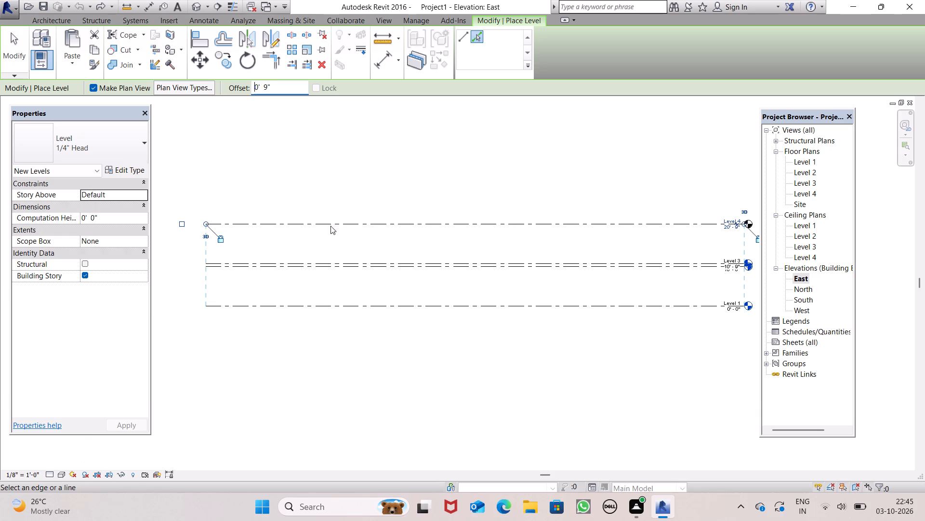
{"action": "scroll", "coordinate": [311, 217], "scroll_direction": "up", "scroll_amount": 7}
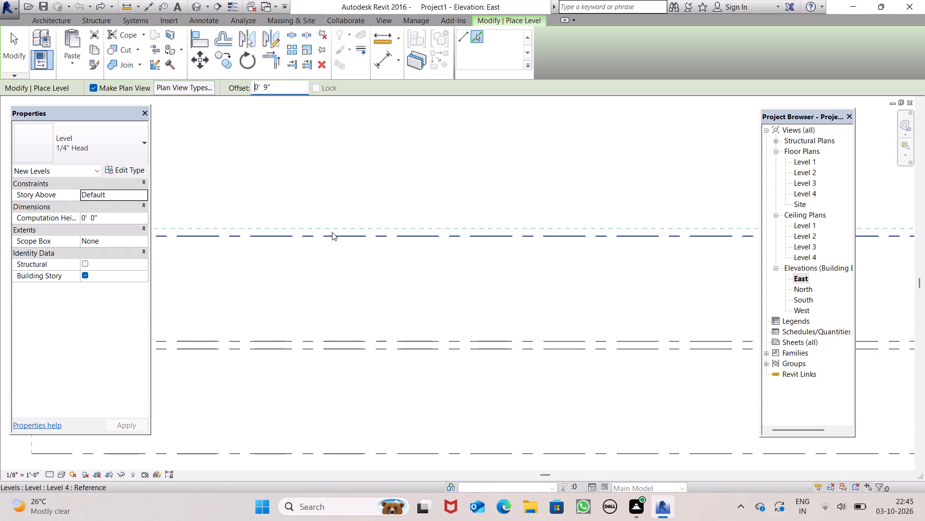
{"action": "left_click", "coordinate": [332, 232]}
Examine the names and elevations on the level heads of the stacked levels.
{"action": "scroll", "coordinate": [357, 141], "scroll_direction": "down", "scroll_amount": 5}
{"action": "scroll", "coordinate": [436, 172], "scroll_direction": "down", "scroll_amount": 5}
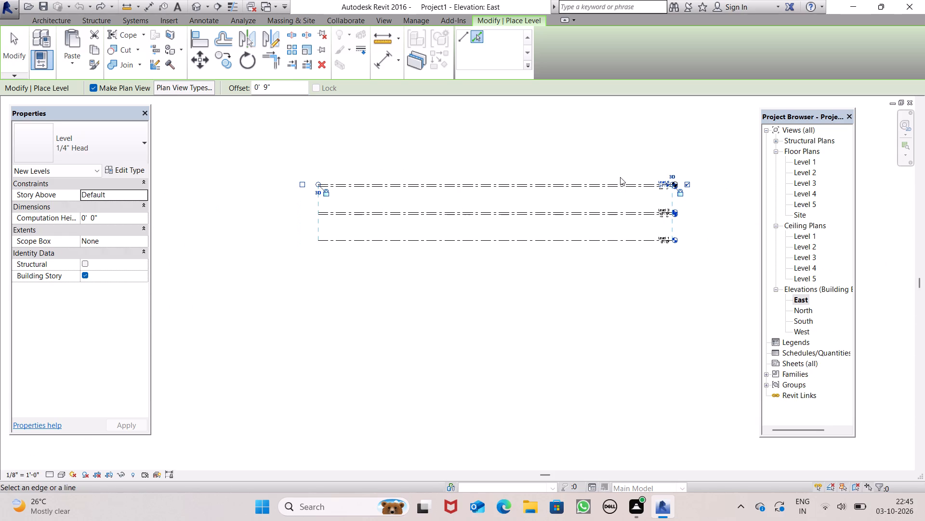
{"action": "scroll", "coordinate": [681, 144], "scroll_direction": "up", "scroll_amount": 7}
{"action": "scroll", "coordinate": [668, 212], "scroll_direction": "up", "scroll_amount": 5}
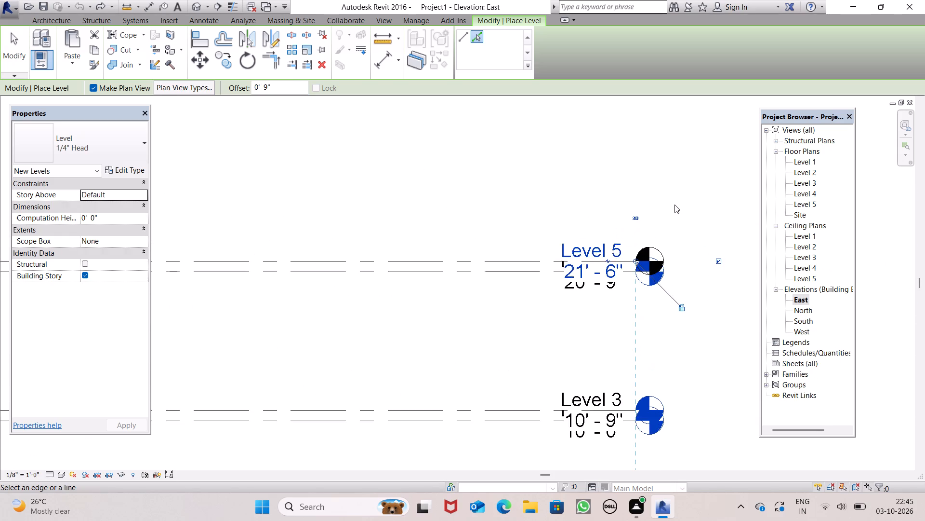
{"action": "scroll", "coordinate": [674, 205], "scroll_direction": "down", "scroll_amount": 6}
{"action": "scroll", "coordinate": [637, 336], "scroll_direction": "up", "scroll_amount": 2}
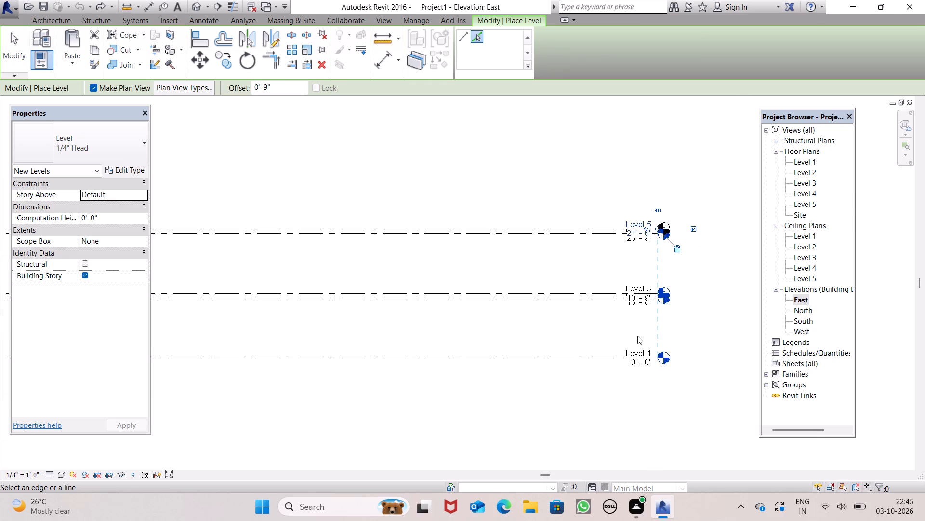
{"action": "scroll", "coordinate": [637, 336], "scroll_direction": "up", "scroll_amount": 5}
{"action": "scroll", "coordinate": [632, 282], "scroll_direction": "up", "scroll_amount": 6}
{"action": "scroll", "coordinate": [632, 282], "scroll_direction": "down", "scroll_amount": 1}
{"action": "scroll", "coordinate": [632, 282], "scroll_direction": "up", "scroll_amount": 2}
{"action": "scroll", "coordinate": [632, 282], "scroll_direction": "down", "scroll_amount": 8}
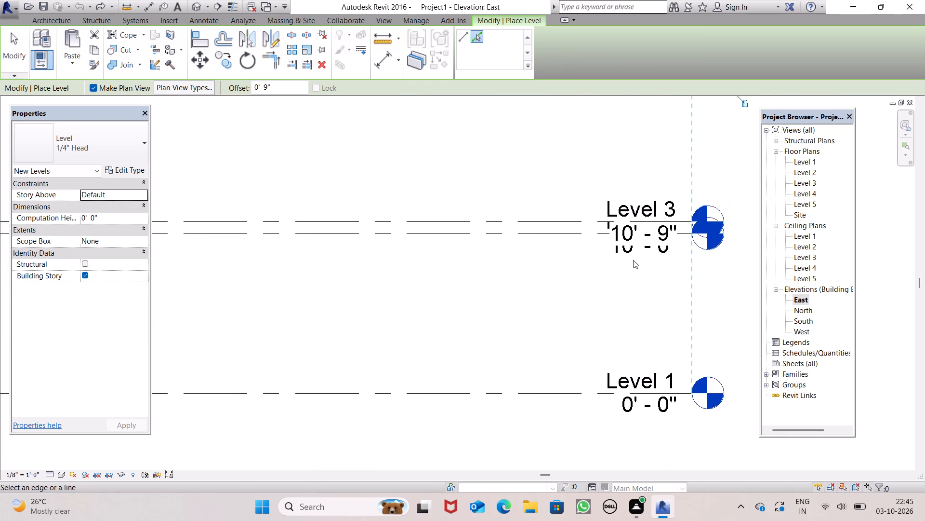
{"action": "scroll", "coordinate": [633, 260], "scroll_direction": "down", "scroll_amount": 5}
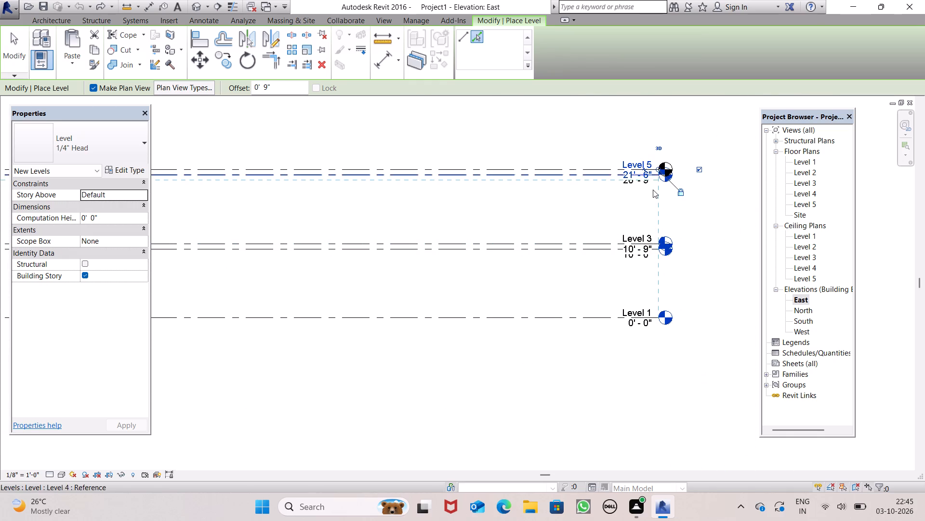
{"action": "scroll", "coordinate": [653, 189], "scroll_direction": "down", "scroll_amount": 5}
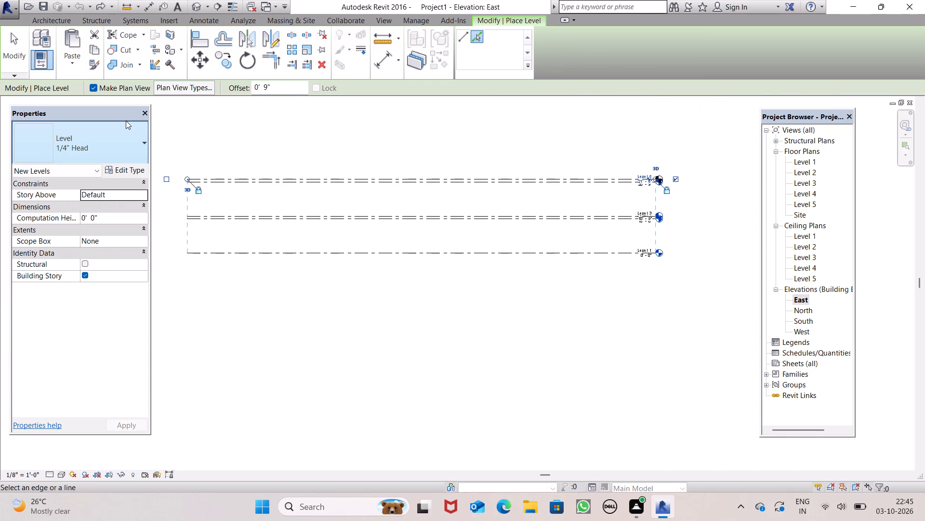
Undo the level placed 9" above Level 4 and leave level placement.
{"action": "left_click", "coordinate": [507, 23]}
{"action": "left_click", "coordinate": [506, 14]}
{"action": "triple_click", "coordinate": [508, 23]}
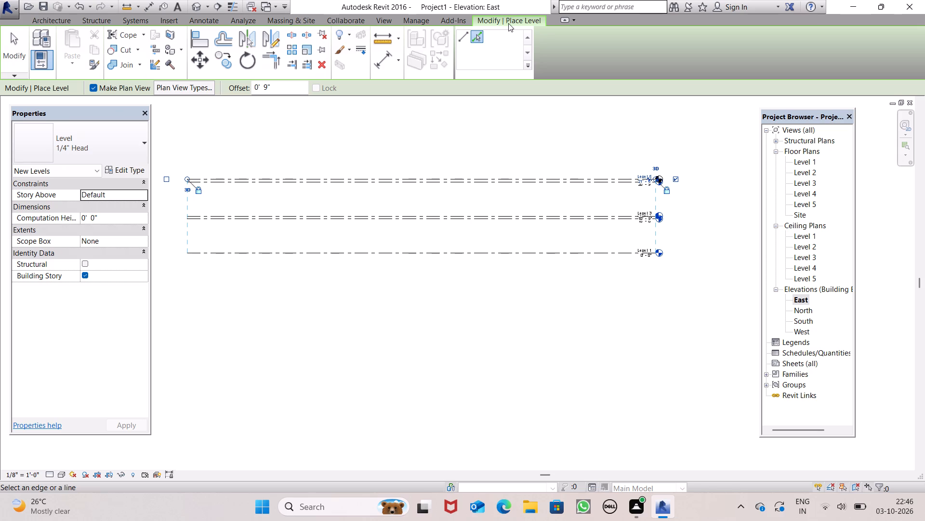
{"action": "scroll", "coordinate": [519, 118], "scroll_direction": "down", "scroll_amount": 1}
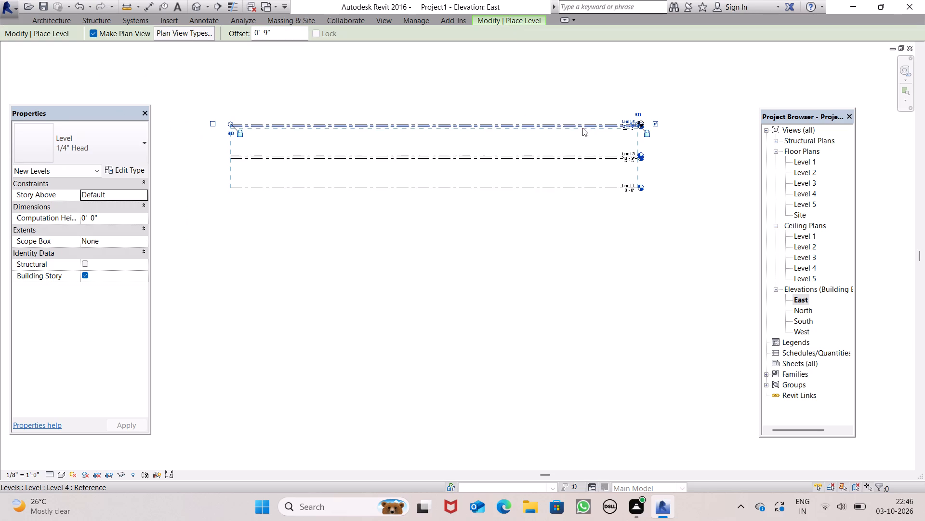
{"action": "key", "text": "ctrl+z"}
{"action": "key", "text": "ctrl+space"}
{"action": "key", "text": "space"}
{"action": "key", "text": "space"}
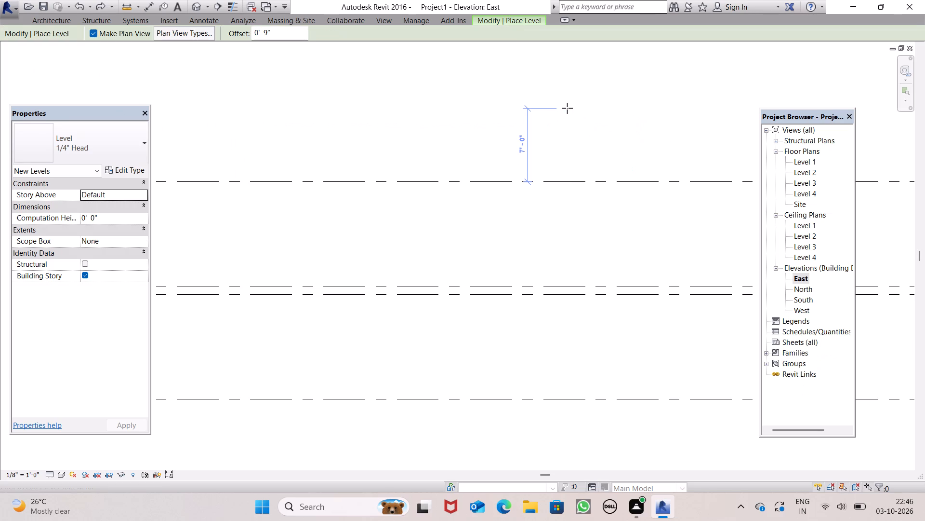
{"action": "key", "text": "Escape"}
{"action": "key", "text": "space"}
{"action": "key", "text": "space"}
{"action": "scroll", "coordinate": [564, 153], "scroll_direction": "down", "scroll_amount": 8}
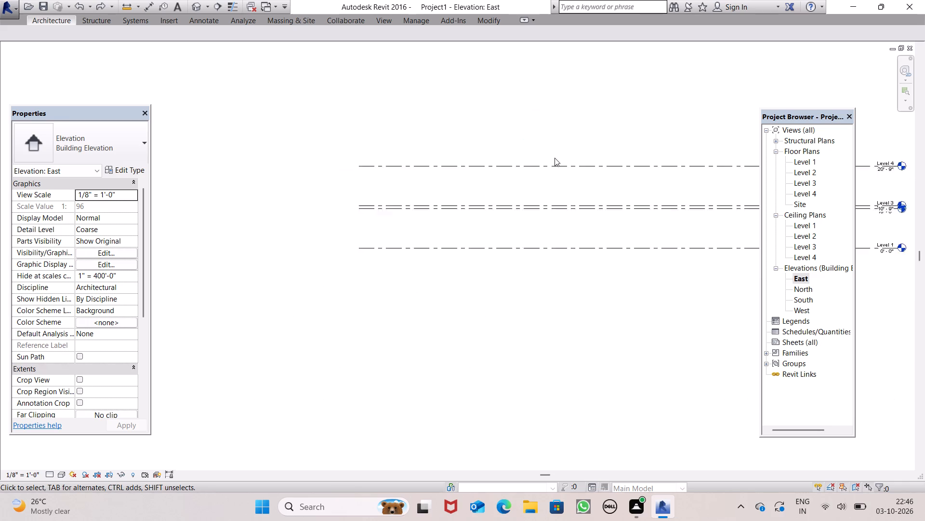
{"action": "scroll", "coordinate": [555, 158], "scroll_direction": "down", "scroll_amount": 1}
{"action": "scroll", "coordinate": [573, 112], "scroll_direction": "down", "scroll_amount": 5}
Create a new level 9" above Level 4 by picking its line with the offset set to 9".
{"action": "double_click", "coordinate": [492, 16]}
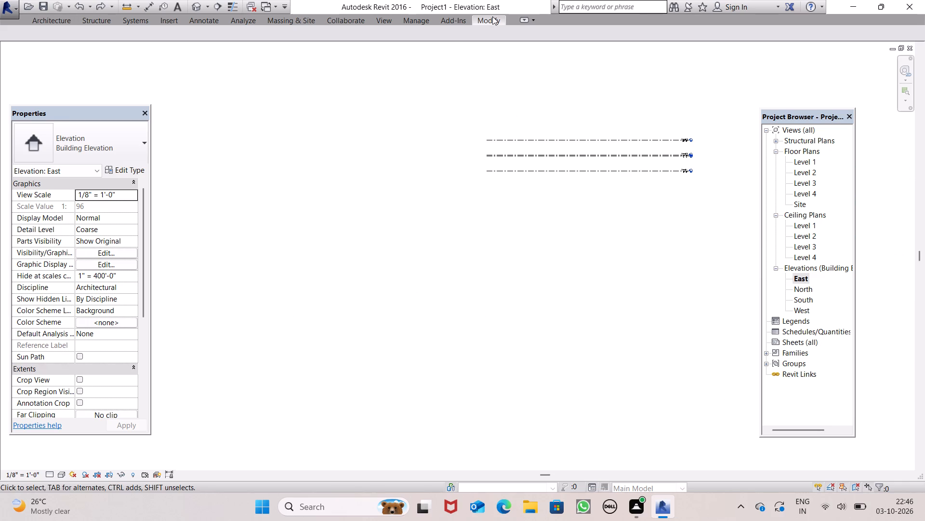
{"action": "left_click", "coordinate": [56, 18]}
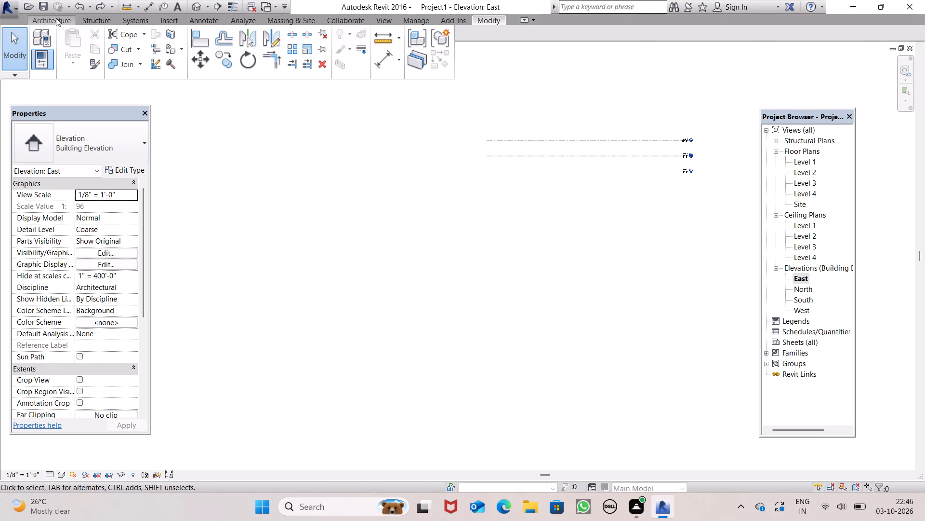
{"action": "scroll", "coordinate": [813, 95], "scroll_direction": "up", "scroll_amount": 6}
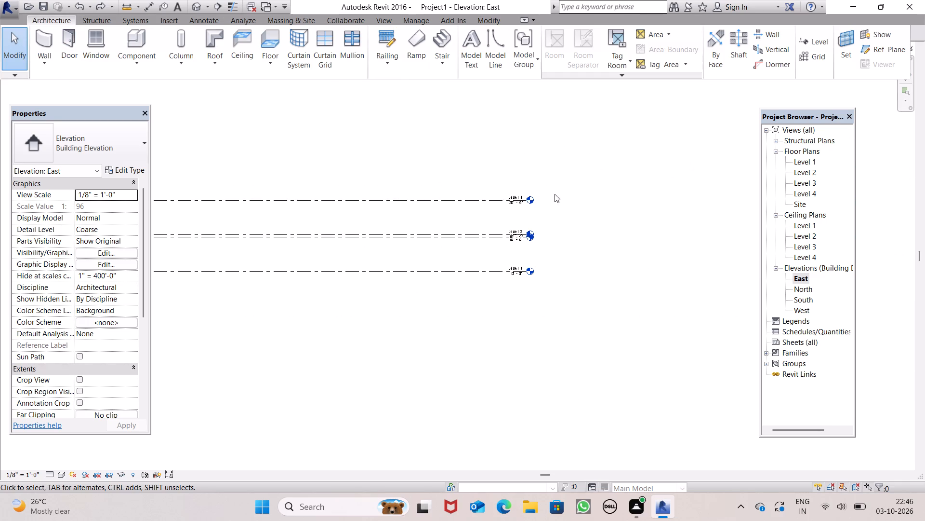
{"action": "scroll", "coordinate": [552, 199], "scroll_direction": "down", "scroll_amount": 6}
{"action": "scroll", "coordinate": [409, 159], "scroll_direction": "up", "scroll_amount": 4}
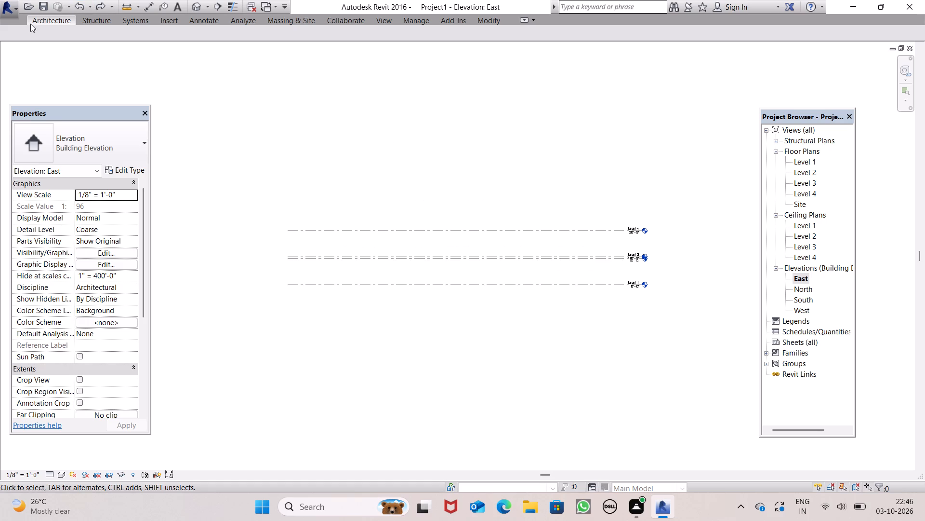
{"action": "left_click", "coordinate": [45, 18]}
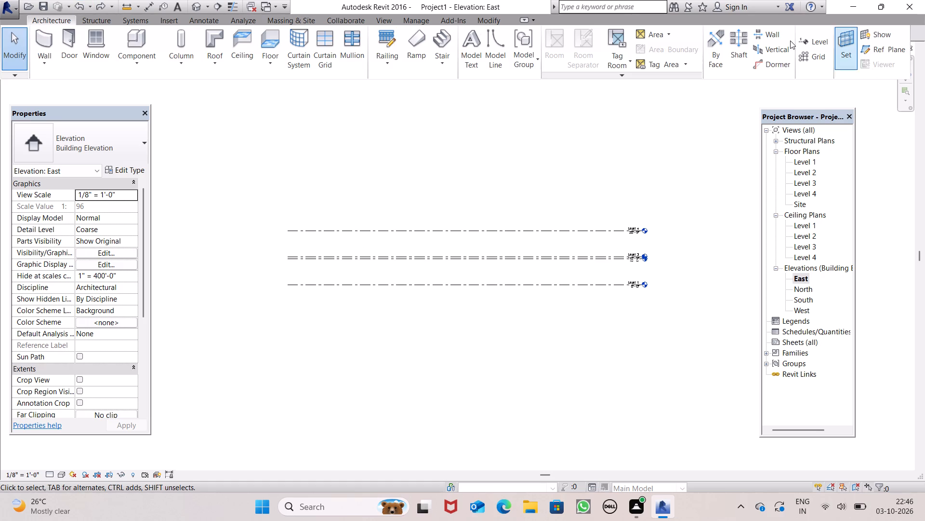
{"action": "left_click", "coordinate": [807, 45]}
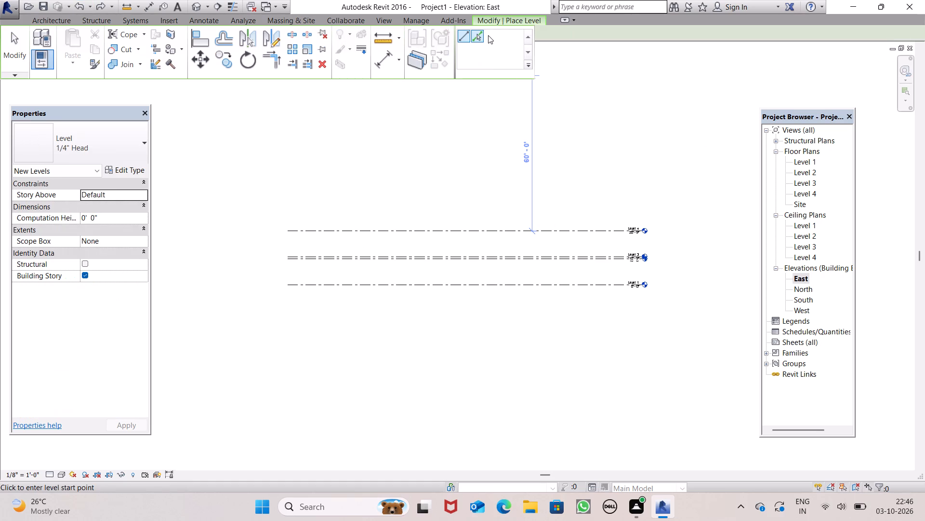
{"action": "left_click", "coordinate": [480, 37]}
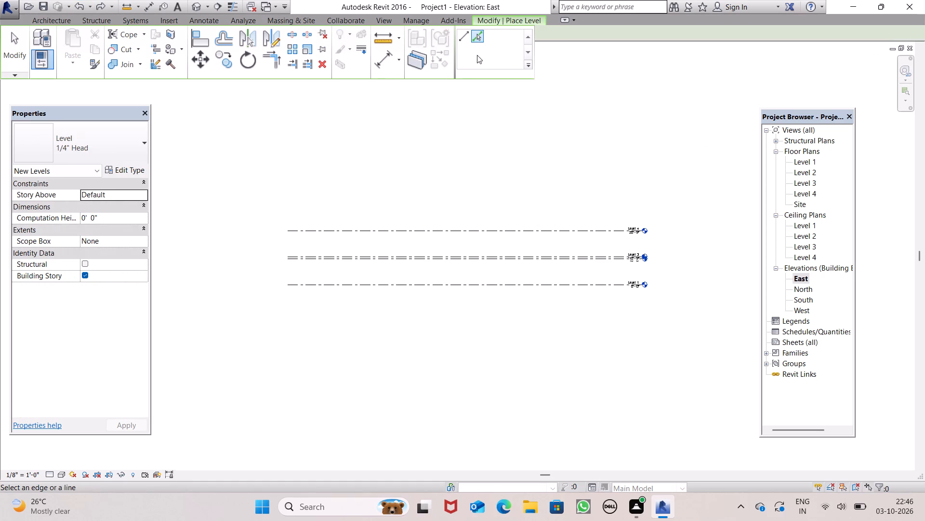
{"action": "left_click", "coordinate": [477, 39]}
{"action": "left_click", "coordinate": [477, 39]}
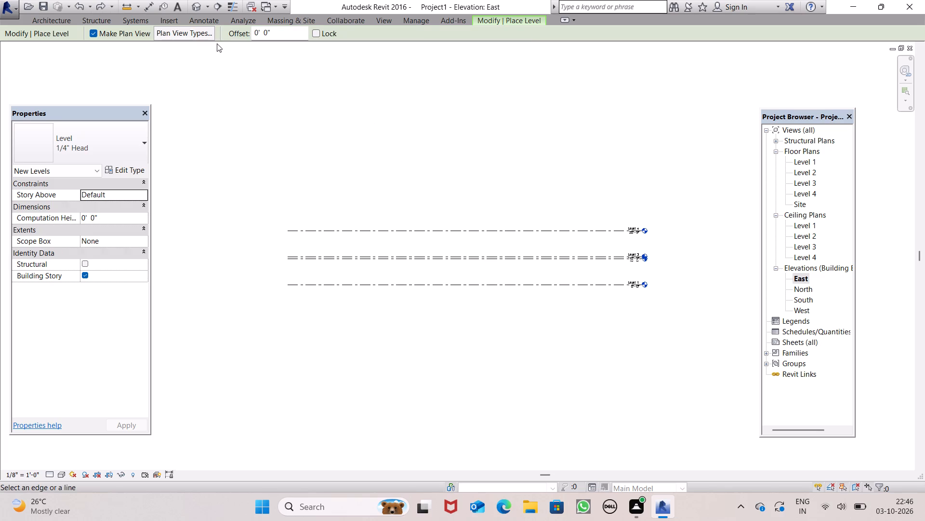
{"action": "left_click", "coordinate": [277, 33]}
{"action": "key", "text": "BackSpace"}
{"action": "key", "text": "BackSpace"}
{"action": "key", "text": "BackSpace"}
{"action": "key", "text": "BackSpace"}
{"action": "key", "text": "BackSpace"}
{"action": "key", "text": "BackSpace"}
{"action": "key", "text": "BackSpace"}
{"action": "key", "text": "BackSpace"}
{"action": "key", "text": "BackSpace"}
{"action": "key", "text": "BackSpace"}
{"action": "key", "text": "BackSpace"}
{"action": "key", "text": "BackSpace"}
{"action": "key", "text": "BackSpace"}
{"action": "key", "text": "BackSpace"}
{"action": "type", "text": "9\""}
{"action": "key", "text": "Return"}
{"action": "scroll", "coordinate": [370, 229], "scroll_direction": "up", "scroll_amount": 6}
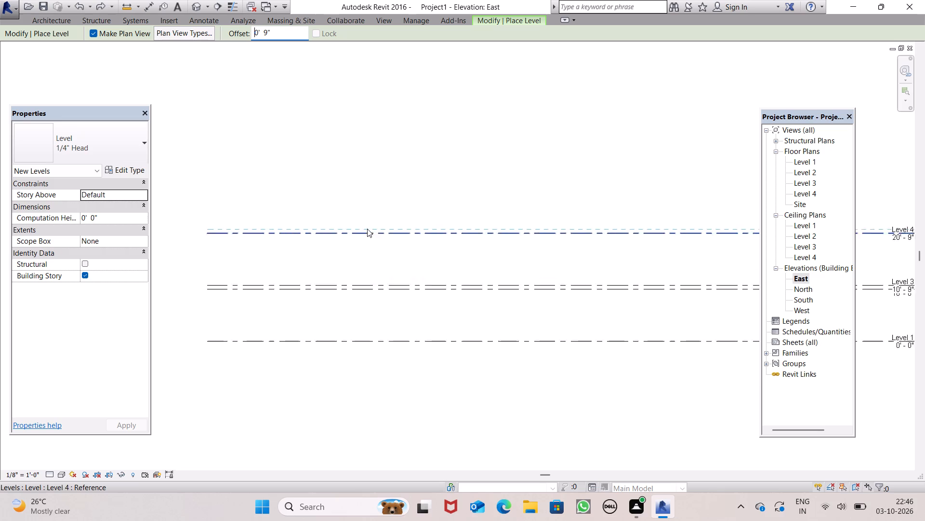
{"action": "scroll", "coordinate": [367, 229], "scroll_direction": "up", "scroll_amount": 2}
{"action": "left_click", "coordinate": [372, 231]}
{"action": "key", "text": "Escape"}
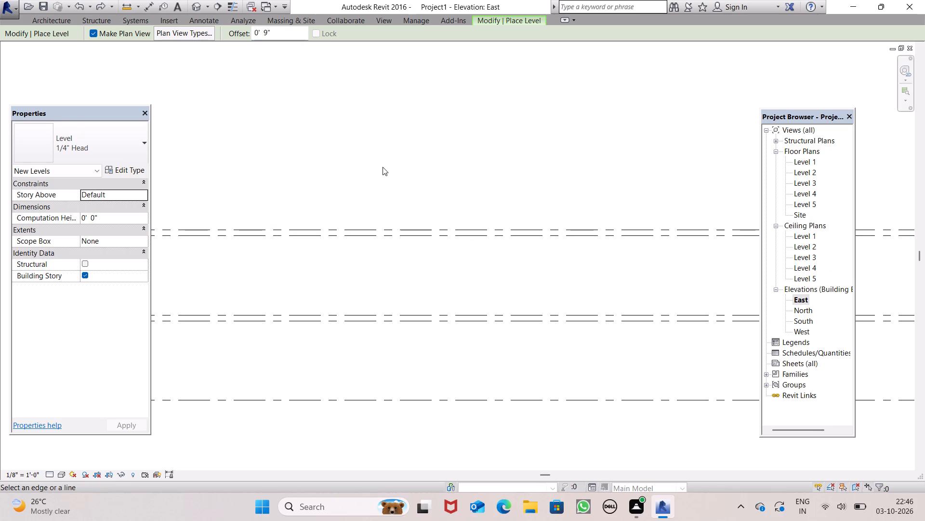
Open the Level 1 floor plan.
{"action": "scroll", "coordinate": [383, 167], "scroll_direction": "down", "scroll_amount": 5}
{"action": "scroll", "coordinate": [417, 260], "scroll_direction": "down", "scroll_amount": 5}
{"action": "scroll", "coordinate": [448, 221], "scroll_direction": "down", "scroll_amount": 3}
{"action": "scroll", "coordinate": [502, 166], "scroll_direction": "up", "scroll_amount": 3}
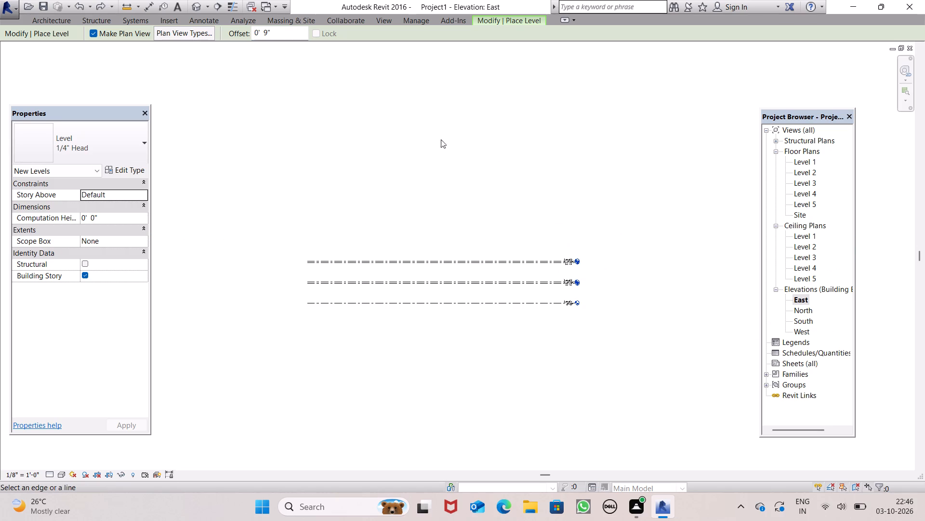
{"action": "left_click", "coordinate": [58, 16]}
{"action": "double_click", "coordinate": [801, 165]}
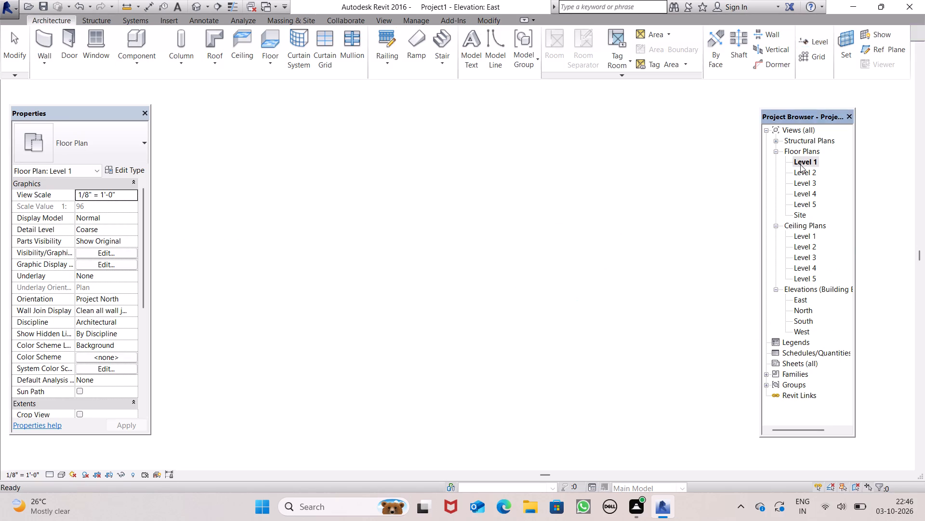
Draw a rectangle of Generic - 8" walls, 10' high and about 60' by 72', between the four elevation markers.
{"action": "scroll", "coordinate": [600, 211], "scroll_direction": "down", "scroll_amount": 1}
{"action": "scroll", "coordinate": [478, 174], "scroll_direction": "up", "scroll_amount": 3}
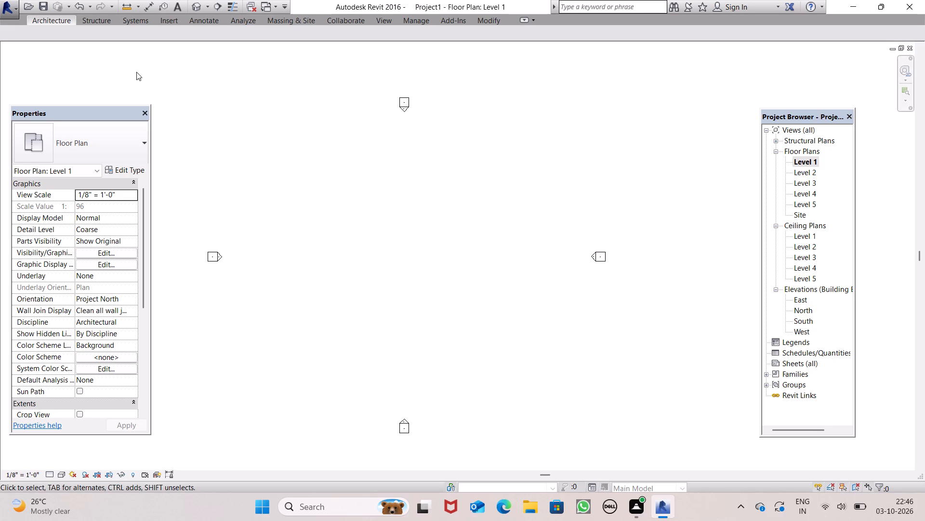
{"action": "left_click", "coordinate": [56, 17]}
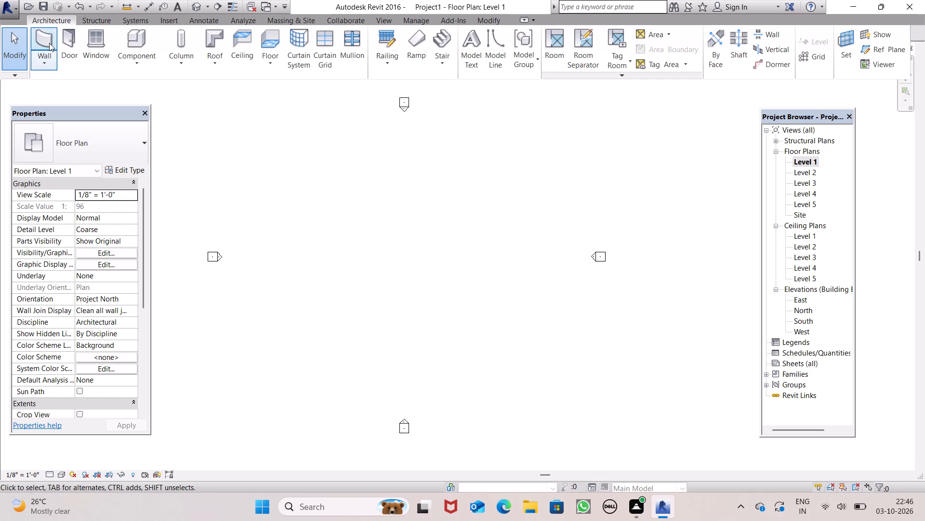
{"action": "left_click", "coordinate": [49, 43]}
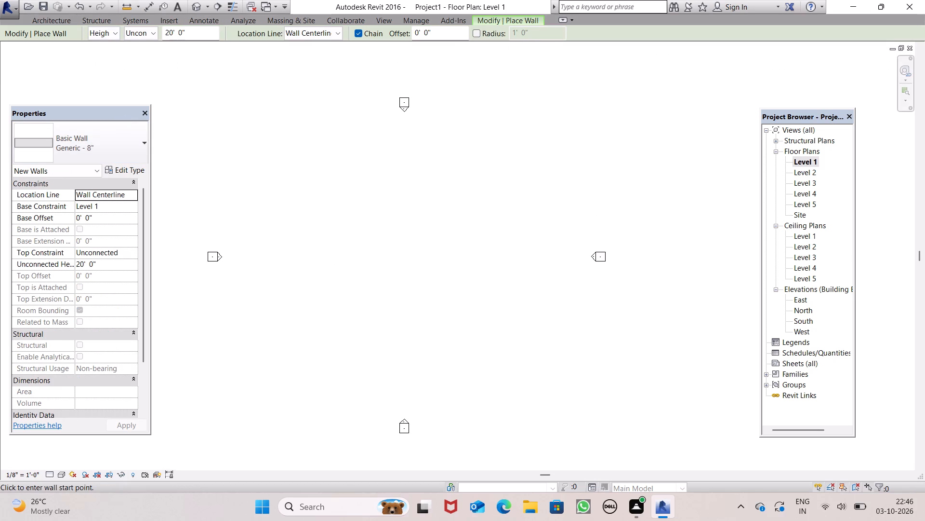
{"action": "left_click", "coordinate": [189, 31]}
{"action": "left_click", "coordinate": [169, 33]}
{"action": "key", "text": "BackSpace"}
{"action": "key", "text": "1"}
{"action": "key", "text": "Return"}
{"action": "left_click", "coordinate": [46, 22]}
{"action": "left_click", "coordinate": [43, 41]}
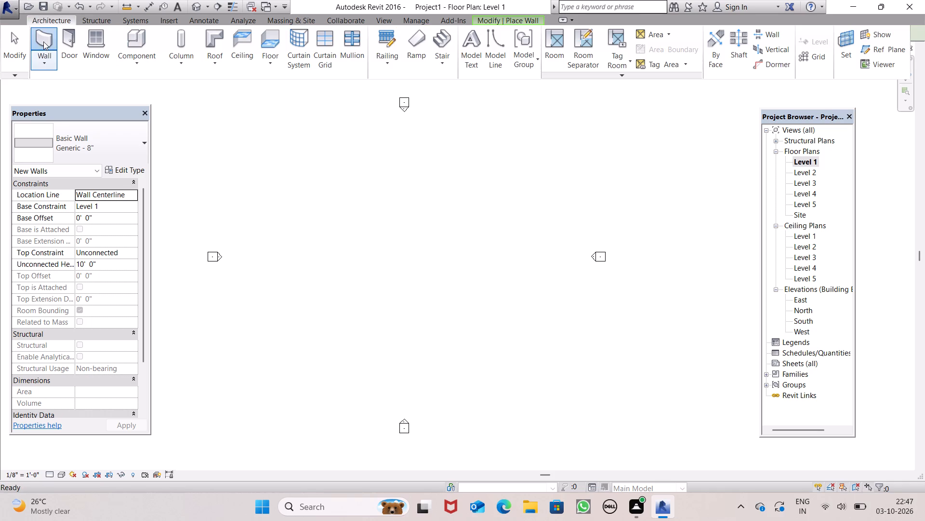
{"action": "left_click", "coordinate": [535, 14]}
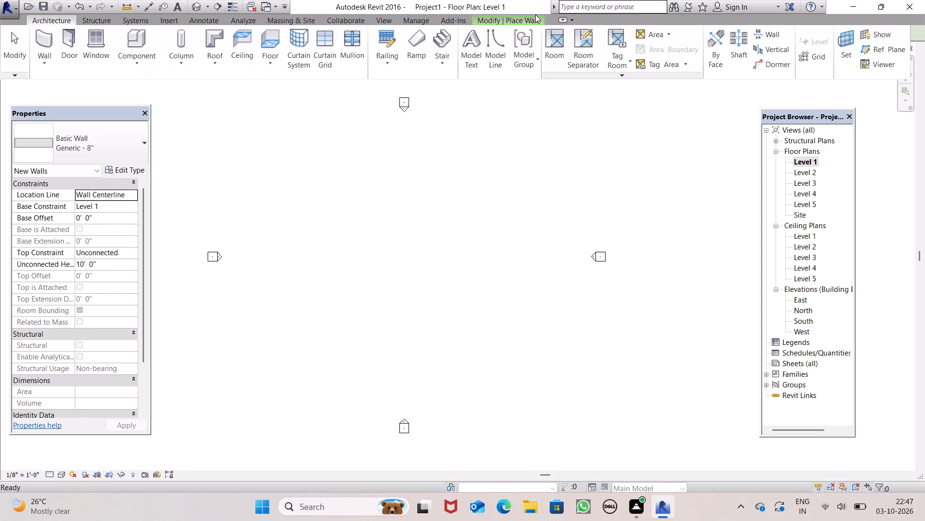
{"action": "left_click", "coordinate": [515, 22]}
{"action": "left_click", "coordinate": [480, 34]}
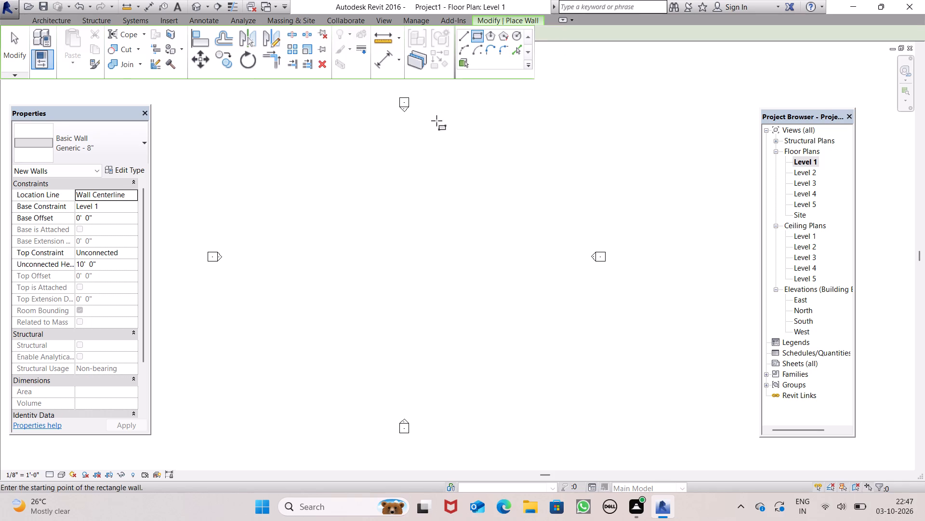
{"action": "left_click", "coordinate": [335, 164]}
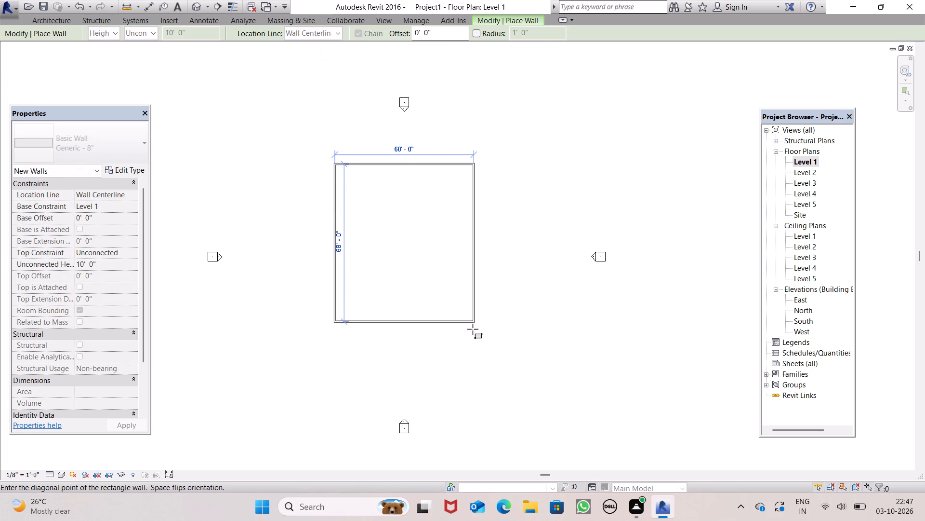
{"action": "left_click", "coordinate": [474, 329]}
{"action": "key", "text": "Escape"}
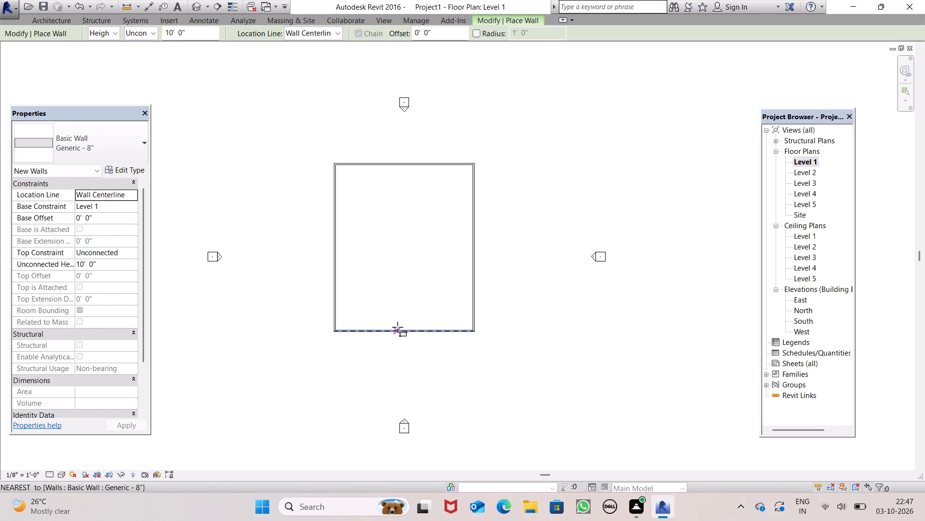
{"action": "key", "text": "Escape"}
Set the distance between the north and south walls to 40' by moving the south wall.
{"action": "left_click", "coordinate": [397, 330]}
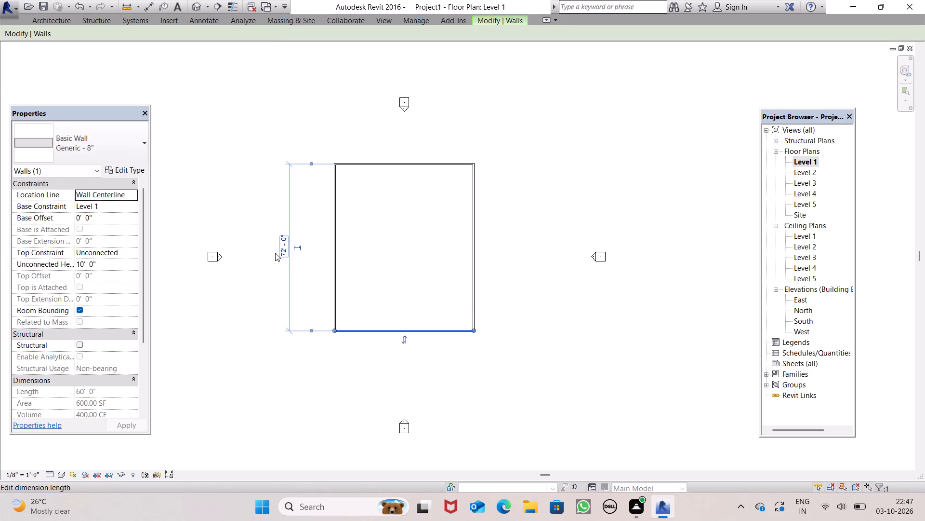
{"action": "left_click", "coordinate": [285, 252]}
{"action": "key", "text": "BackSpace"}
{"action": "type", "text": "40'"}
{"action": "key", "text": "Return"}
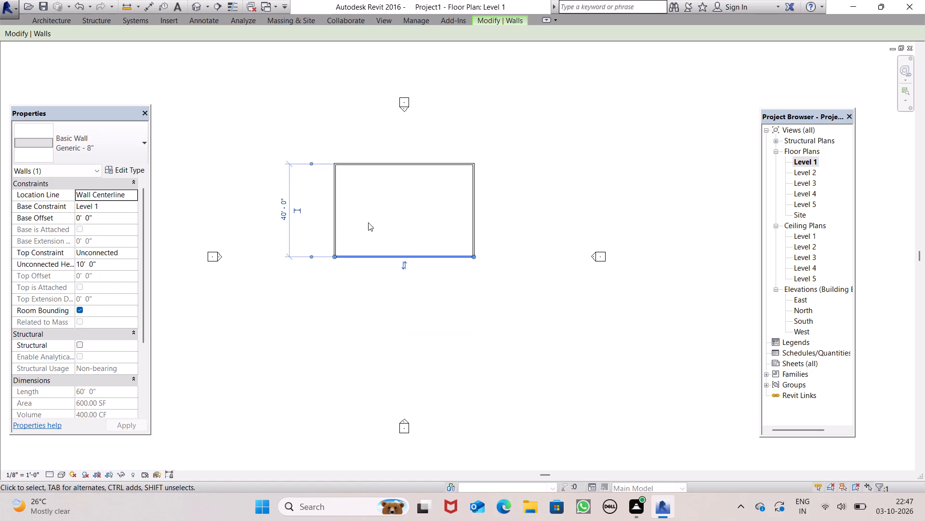
Set the distance between the west and east walls to 30' by moving the east wall.
{"action": "left_click", "coordinate": [423, 163]}
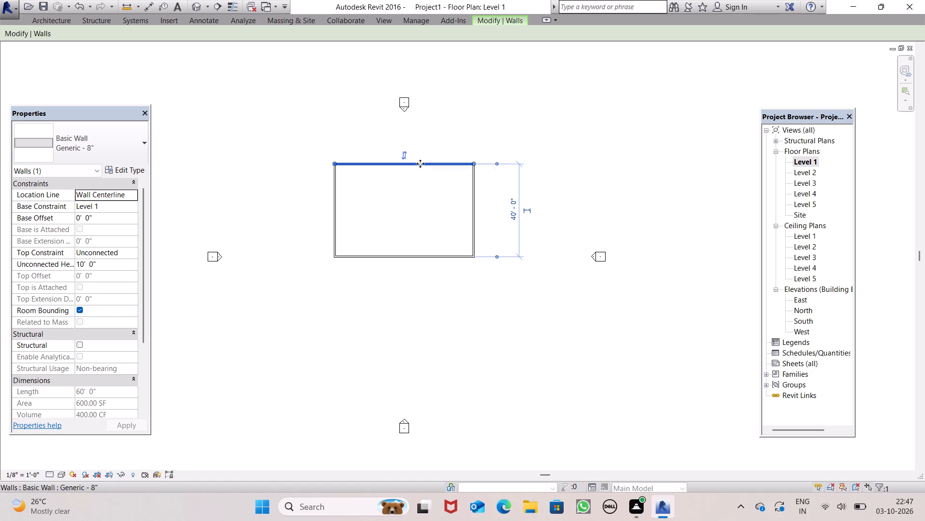
{"action": "left_click", "coordinate": [476, 224]}
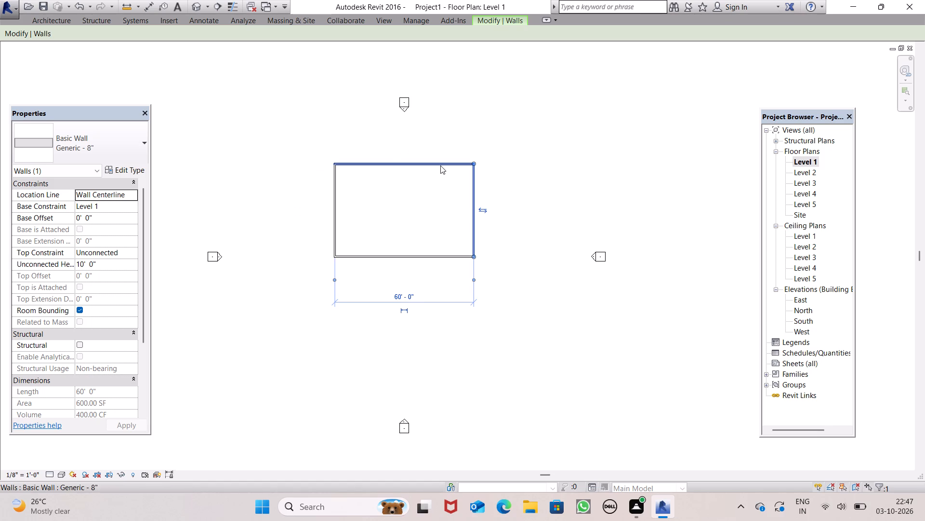
{"action": "left_click", "coordinate": [410, 296]}
{"action": "key", "text": "BackSpace"}
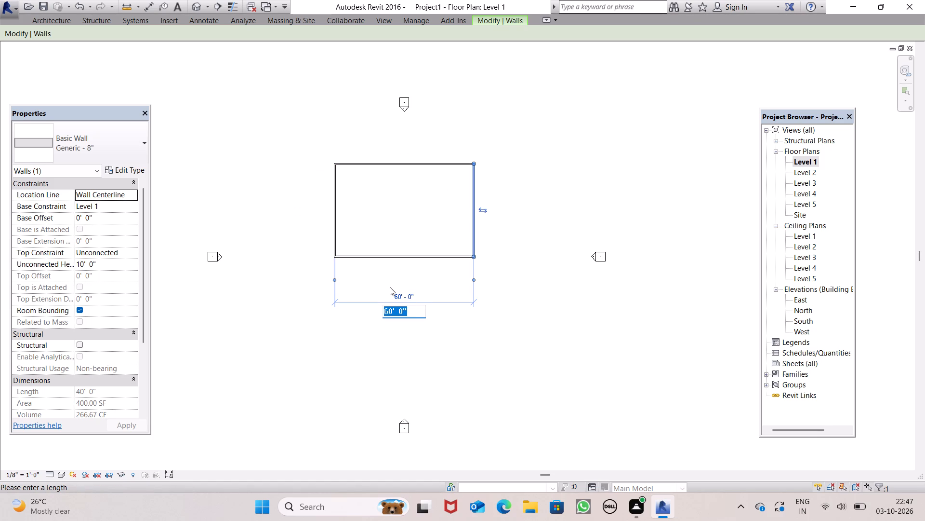
{"action": "type", "text": "30'"}
{"action": "key", "text": "Return"}
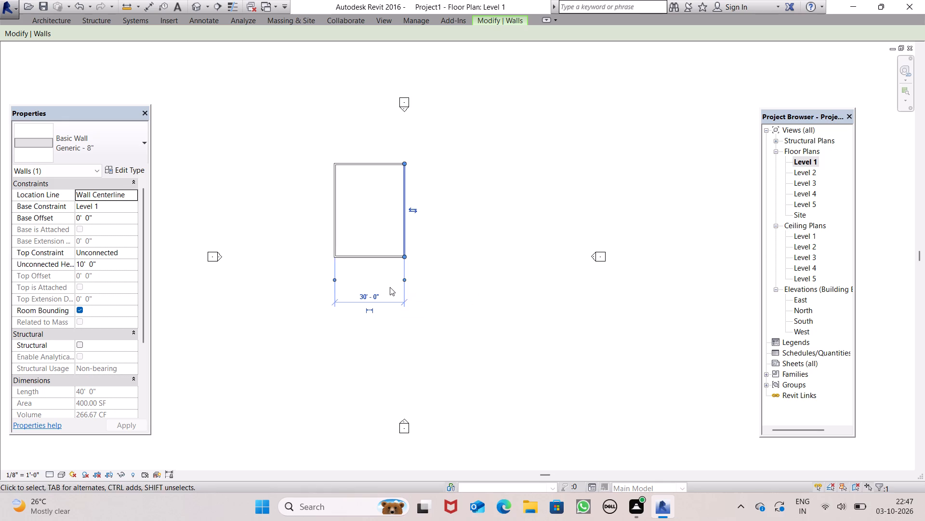
{"action": "key", "text": "space"}
{"action": "left_click", "coordinate": [498, 252]}
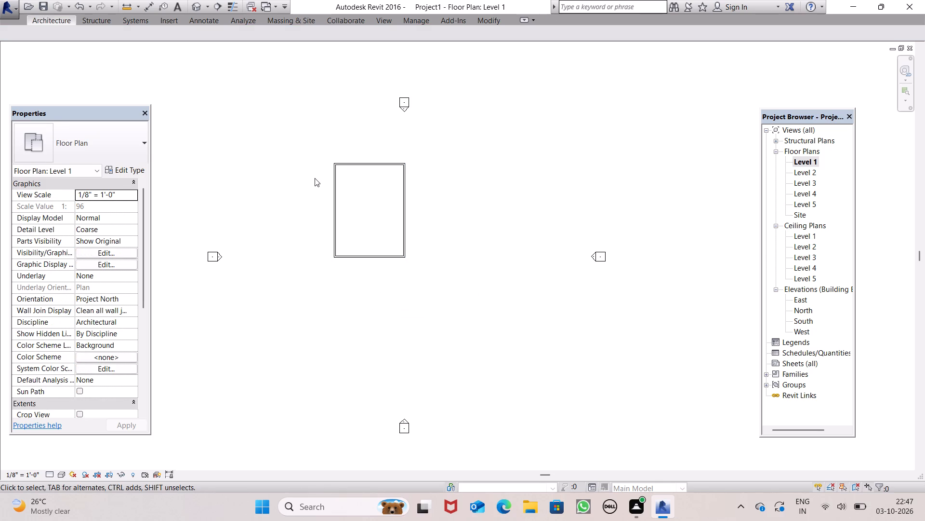
Open the default 3D view of the wall enclosure.
{"action": "scroll", "coordinate": [315, 178], "scroll_direction": "up", "scroll_amount": 3}
{"action": "scroll", "coordinate": [330, 165], "scroll_direction": "down", "scroll_amount": 1}
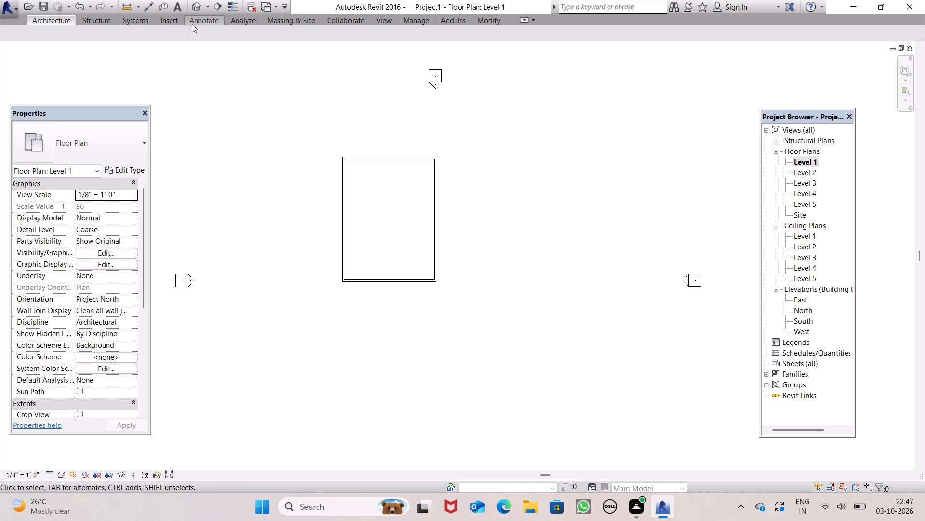
{"action": "left_click", "coordinate": [192, 11]}
{"action": "scroll", "coordinate": [313, 297], "scroll_direction": "down", "scroll_amount": 1}
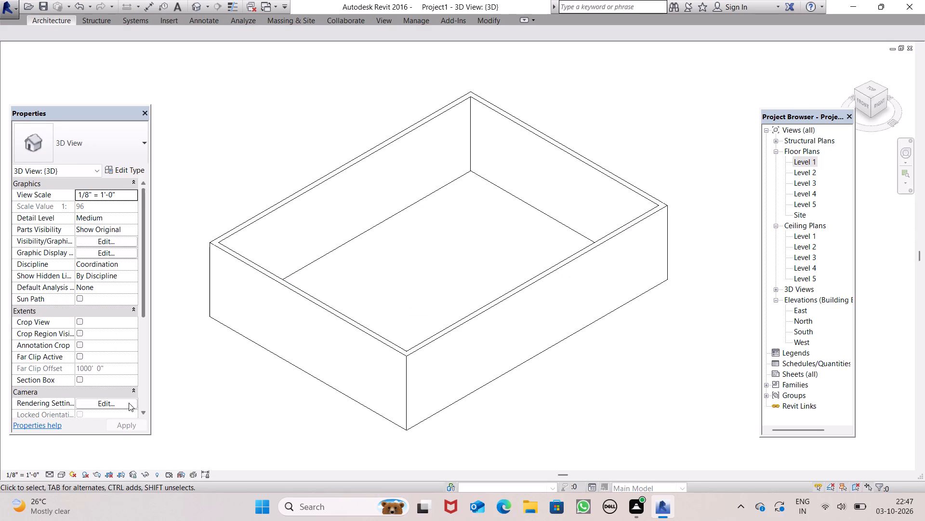
Set the 3D view's visual style to Realistic.
{"action": "left_click", "coordinate": [65, 474]}
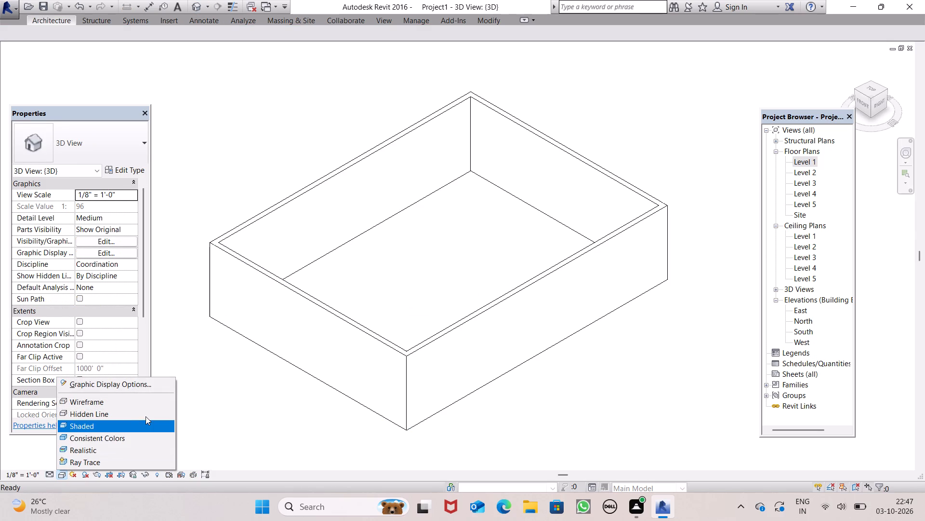
{"action": "left_click", "coordinate": [119, 446]}
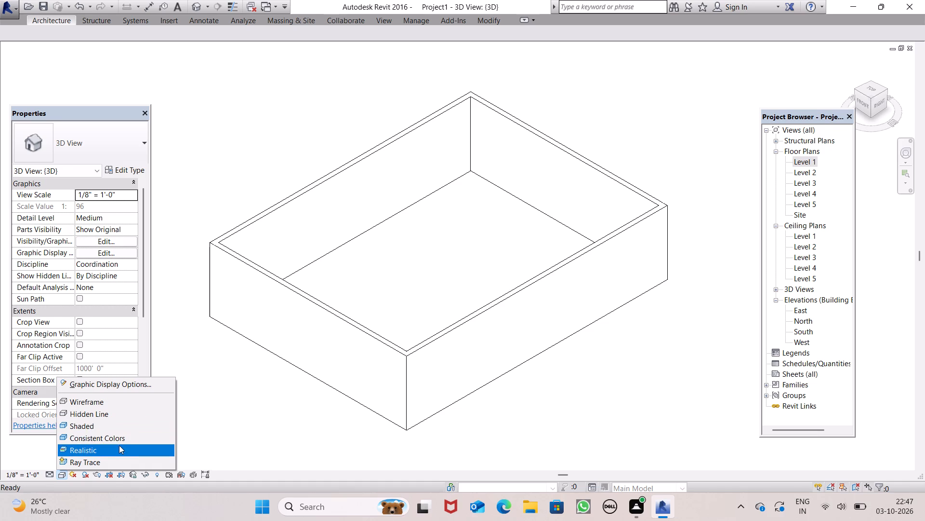
{"action": "scroll", "coordinate": [251, 392], "scroll_direction": "down", "scroll_amount": 3}
{"action": "scroll", "coordinate": [512, 300], "scroll_direction": "up", "scroll_amount": 1}
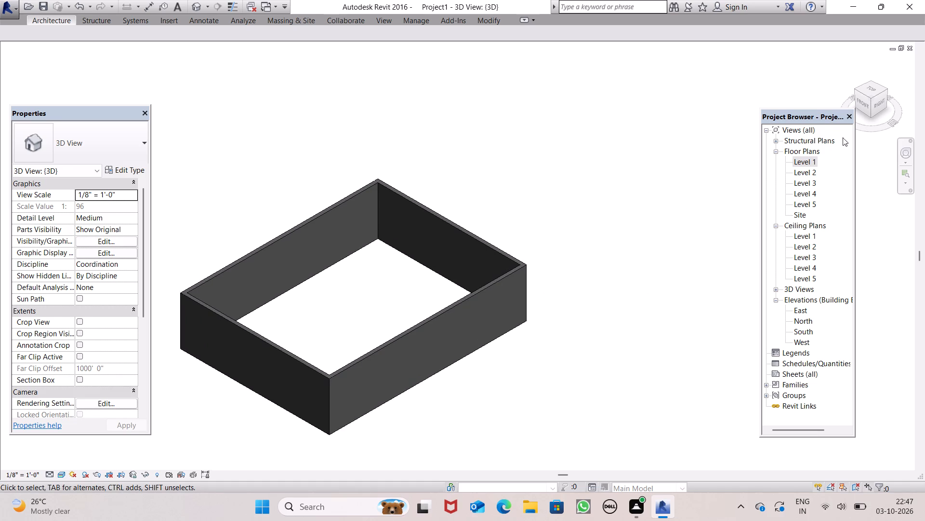
Open the Level 2 floor plan.
{"action": "double_click", "coordinate": [808, 173]}
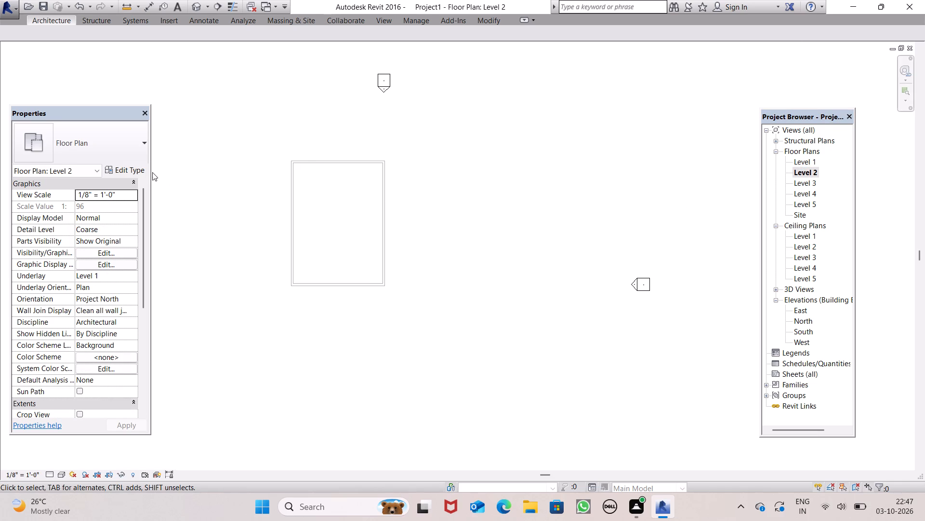
{"action": "scroll", "coordinate": [152, 172], "scroll_direction": "up", "scroll_amount": 1}
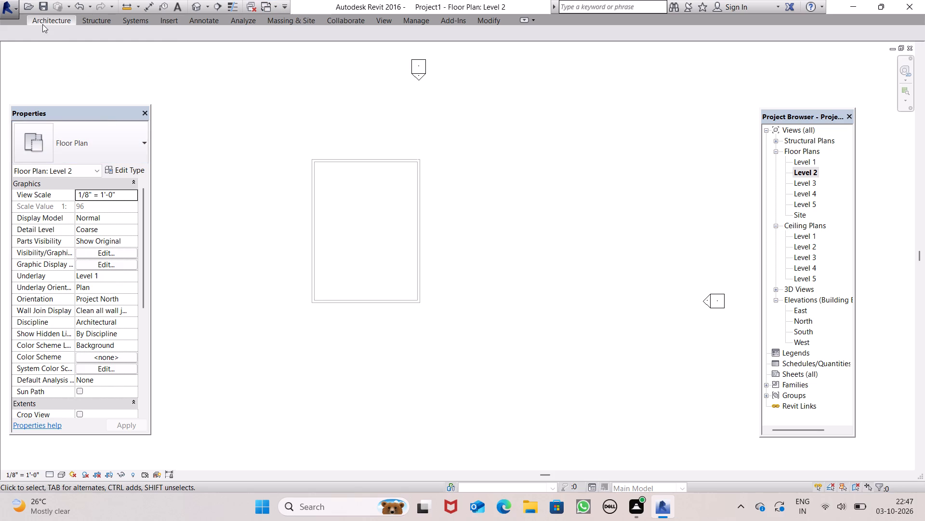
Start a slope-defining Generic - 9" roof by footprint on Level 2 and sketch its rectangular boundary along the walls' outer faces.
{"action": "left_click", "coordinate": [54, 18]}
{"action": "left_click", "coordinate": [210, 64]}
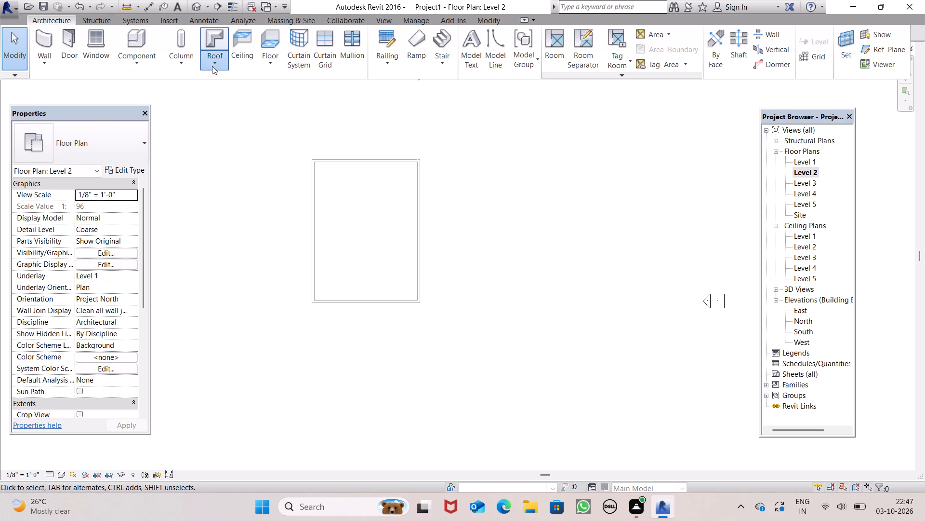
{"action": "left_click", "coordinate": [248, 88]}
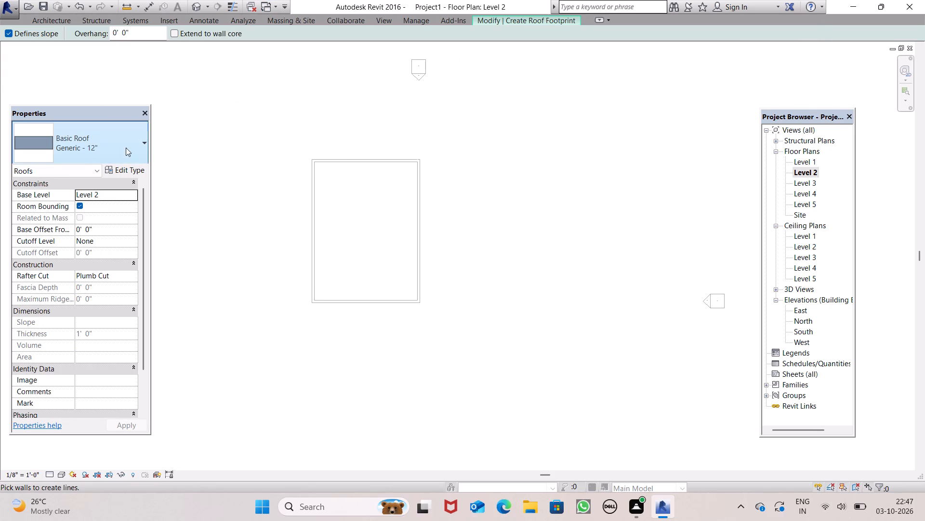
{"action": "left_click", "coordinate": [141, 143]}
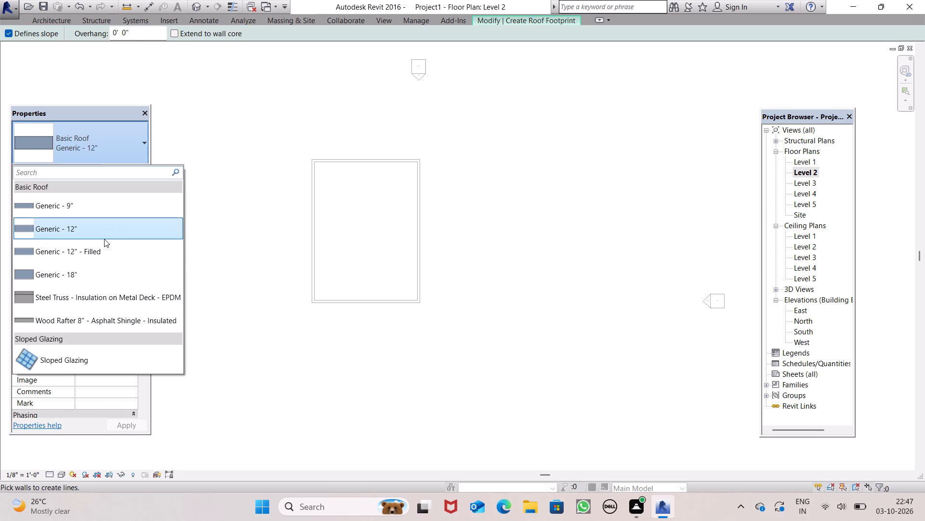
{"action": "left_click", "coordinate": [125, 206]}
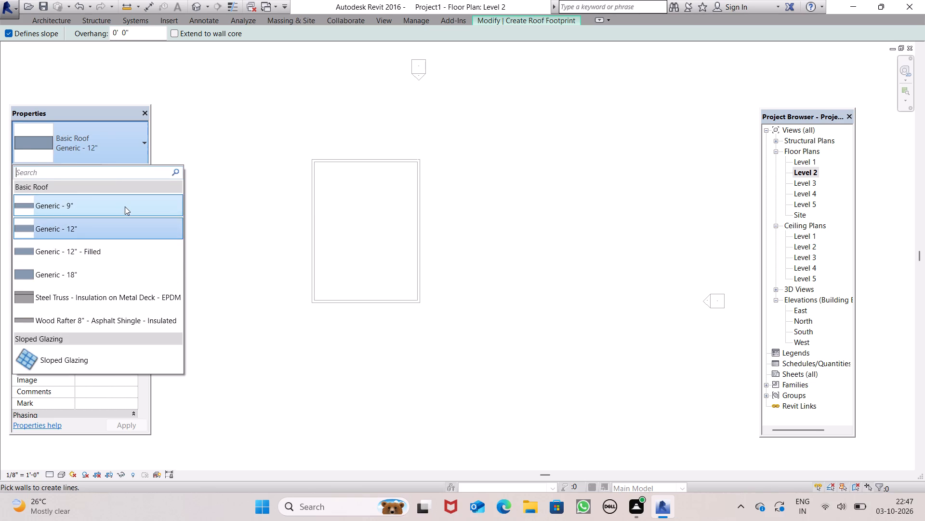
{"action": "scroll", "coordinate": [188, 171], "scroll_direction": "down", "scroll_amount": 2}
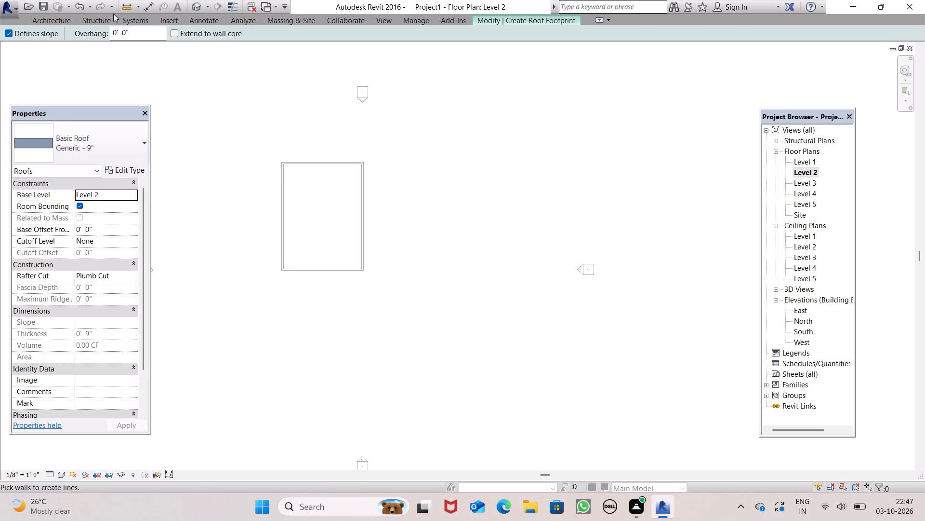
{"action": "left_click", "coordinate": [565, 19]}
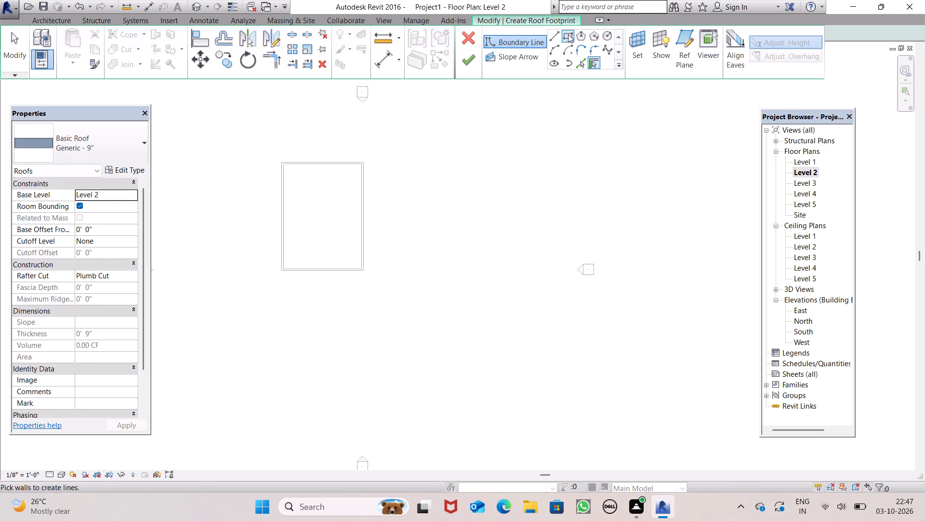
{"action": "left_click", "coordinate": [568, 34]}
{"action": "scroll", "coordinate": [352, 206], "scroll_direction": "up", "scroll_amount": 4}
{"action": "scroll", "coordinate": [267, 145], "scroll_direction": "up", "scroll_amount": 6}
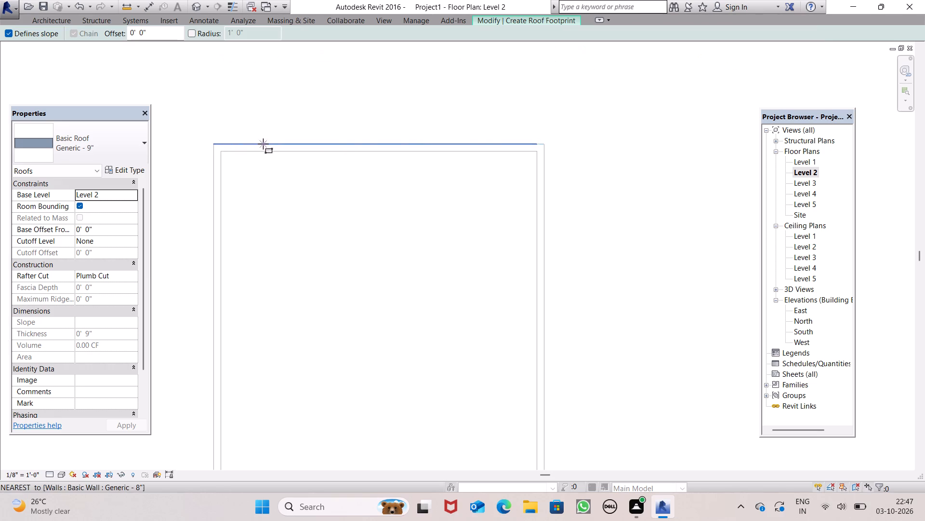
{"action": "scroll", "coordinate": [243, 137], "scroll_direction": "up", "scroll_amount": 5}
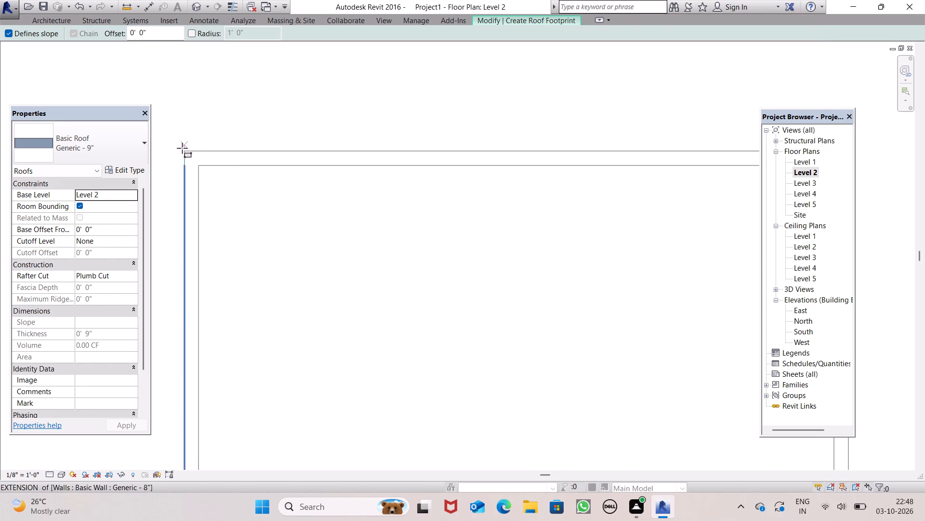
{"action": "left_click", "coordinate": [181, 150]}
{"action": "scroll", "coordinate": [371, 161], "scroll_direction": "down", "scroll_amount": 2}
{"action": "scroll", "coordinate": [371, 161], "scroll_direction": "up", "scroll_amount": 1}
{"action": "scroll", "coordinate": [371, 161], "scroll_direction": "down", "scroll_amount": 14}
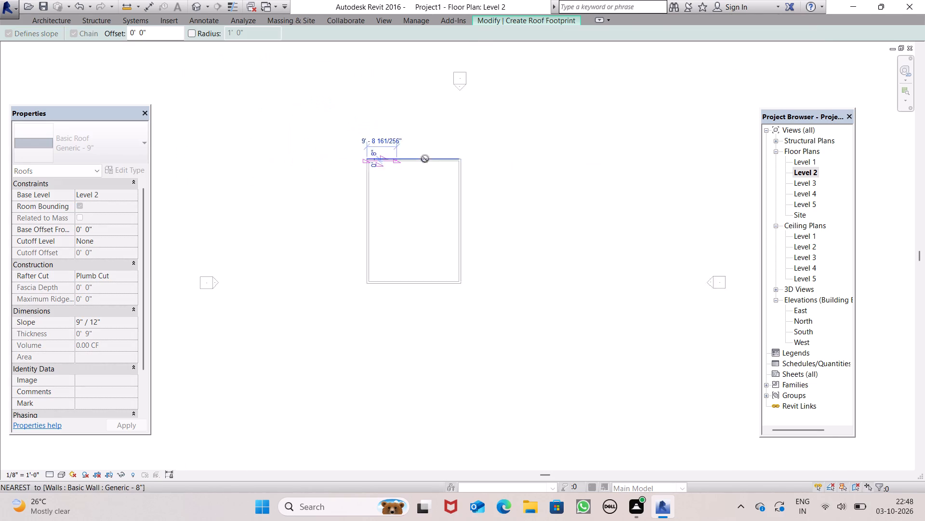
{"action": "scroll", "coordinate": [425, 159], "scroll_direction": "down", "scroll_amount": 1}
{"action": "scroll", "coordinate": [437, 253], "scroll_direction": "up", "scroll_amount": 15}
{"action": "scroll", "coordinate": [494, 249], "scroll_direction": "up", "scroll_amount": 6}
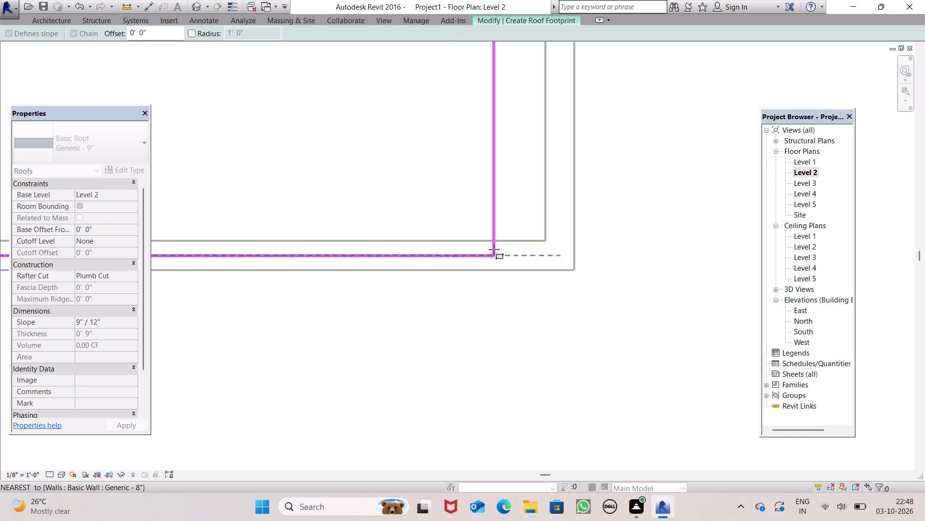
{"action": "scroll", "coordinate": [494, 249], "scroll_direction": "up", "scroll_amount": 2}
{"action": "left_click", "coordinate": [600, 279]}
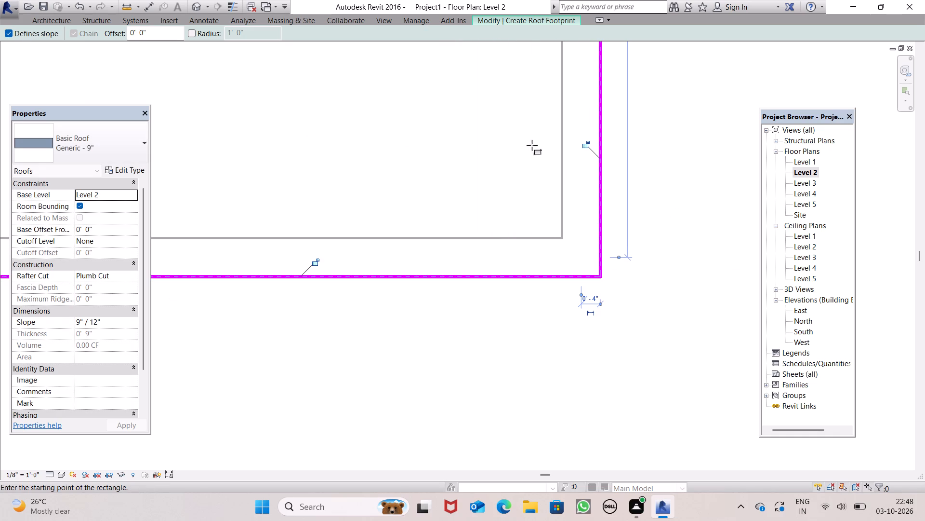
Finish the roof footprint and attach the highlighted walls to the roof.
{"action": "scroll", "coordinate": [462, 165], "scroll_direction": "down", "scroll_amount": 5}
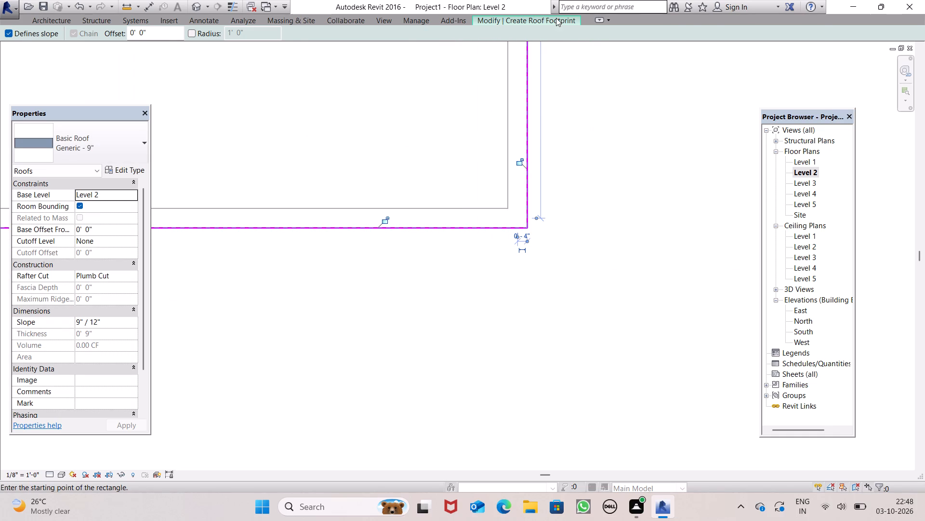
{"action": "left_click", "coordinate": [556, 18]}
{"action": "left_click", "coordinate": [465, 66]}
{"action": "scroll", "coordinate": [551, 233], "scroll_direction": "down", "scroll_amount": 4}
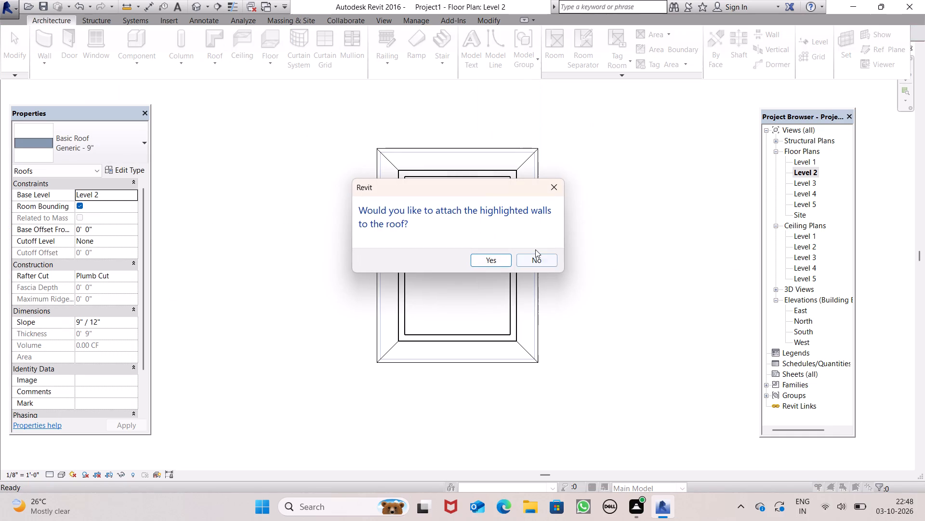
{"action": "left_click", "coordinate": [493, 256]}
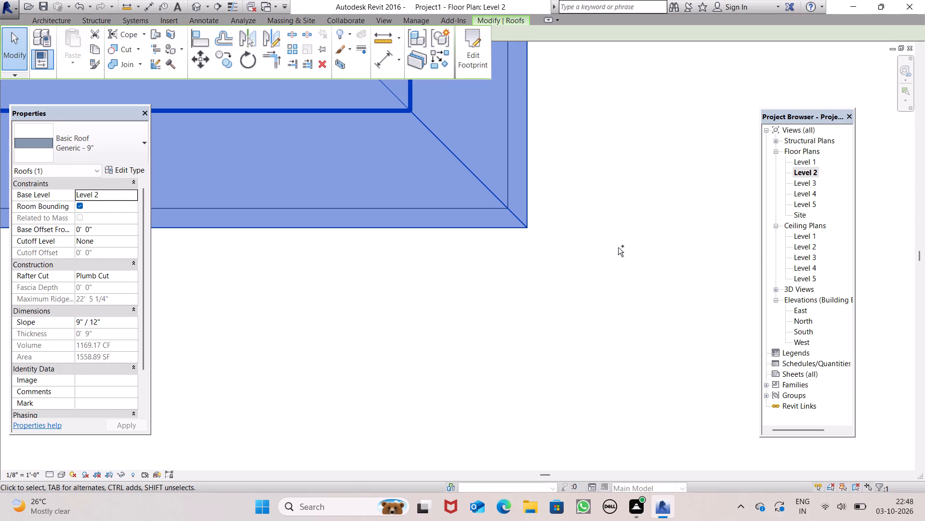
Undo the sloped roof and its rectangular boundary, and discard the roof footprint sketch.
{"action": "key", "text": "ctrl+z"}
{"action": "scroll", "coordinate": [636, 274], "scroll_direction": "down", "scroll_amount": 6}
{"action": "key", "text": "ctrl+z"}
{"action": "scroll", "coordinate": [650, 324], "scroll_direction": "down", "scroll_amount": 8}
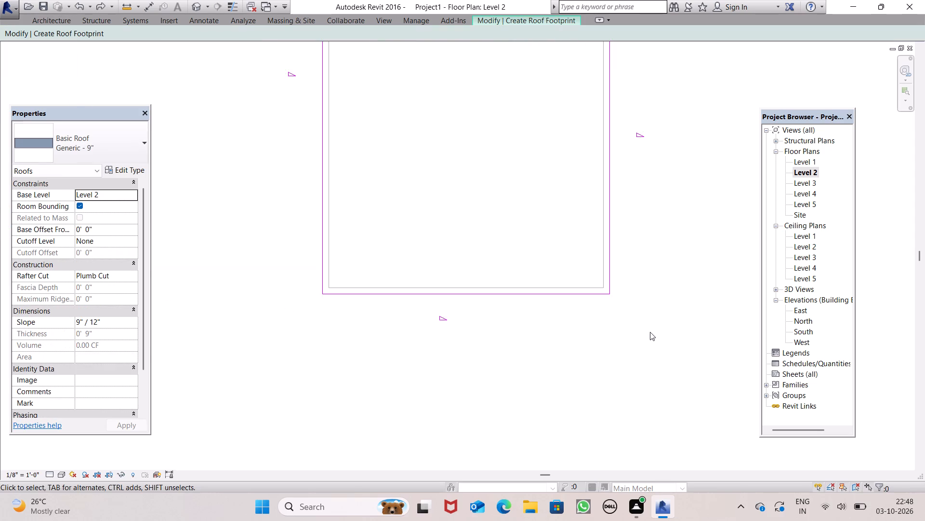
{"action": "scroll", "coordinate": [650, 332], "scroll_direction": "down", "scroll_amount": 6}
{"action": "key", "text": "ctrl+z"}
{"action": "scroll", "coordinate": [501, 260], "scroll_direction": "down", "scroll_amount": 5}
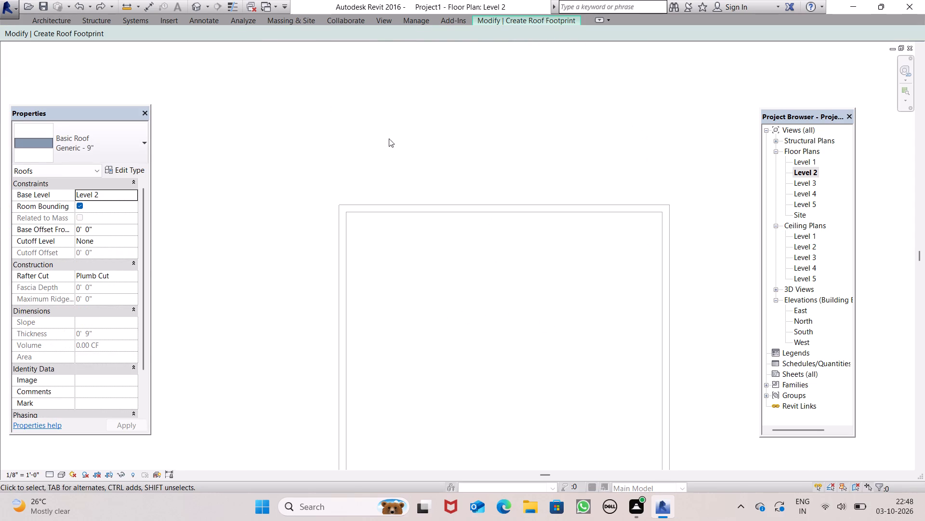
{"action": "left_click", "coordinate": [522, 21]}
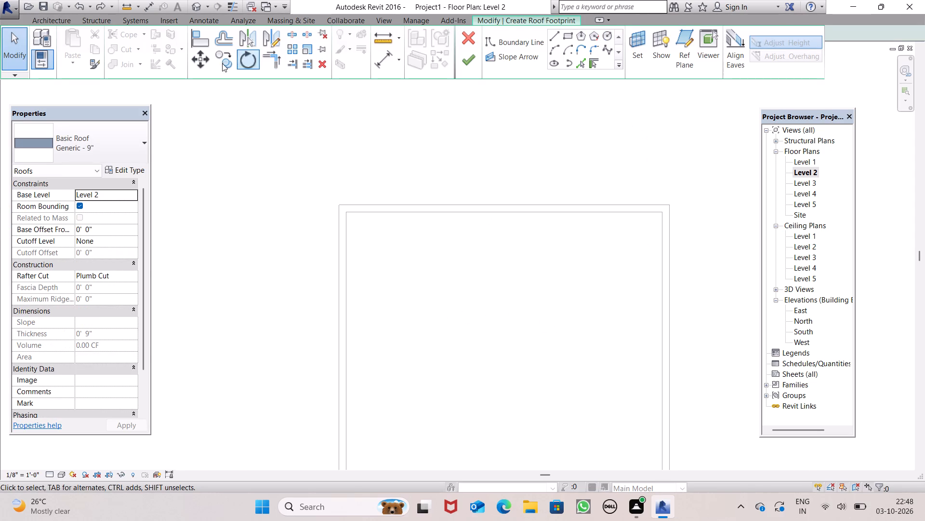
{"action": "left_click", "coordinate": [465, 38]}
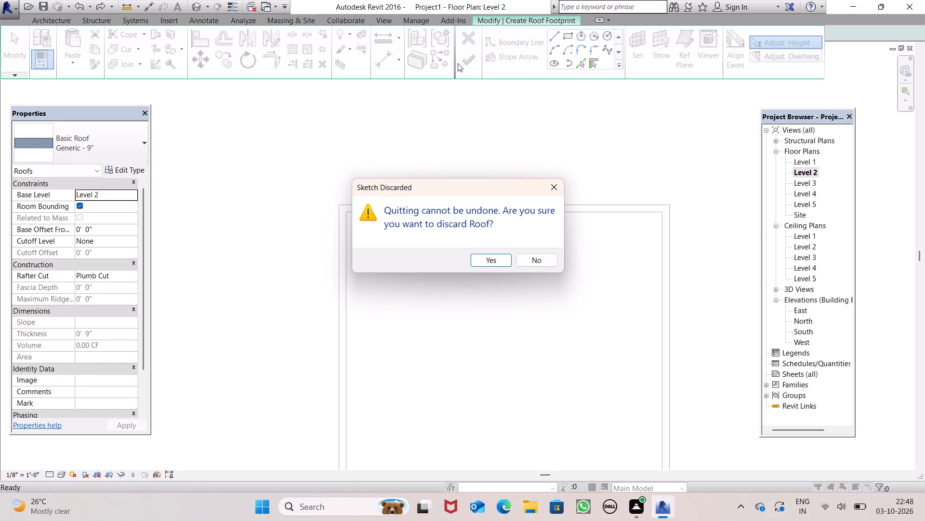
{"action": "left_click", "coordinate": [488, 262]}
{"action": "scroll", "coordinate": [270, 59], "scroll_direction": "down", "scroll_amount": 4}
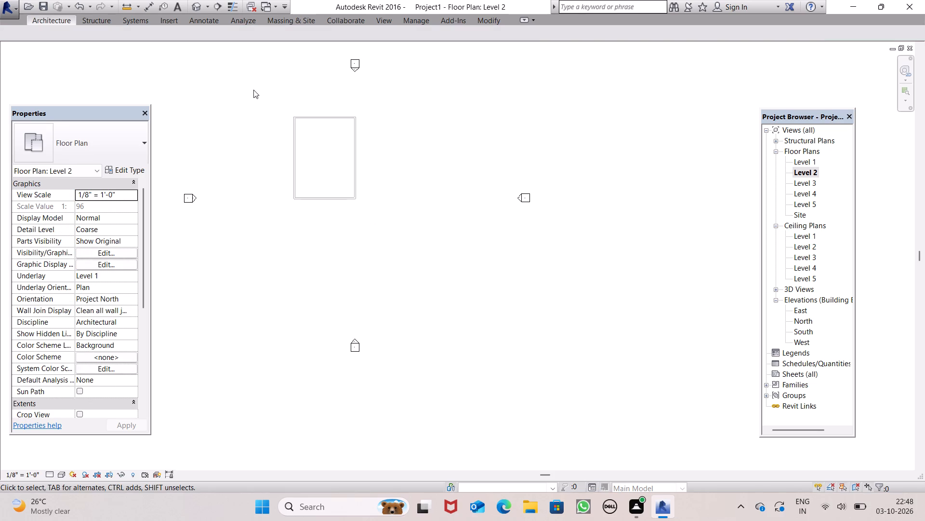
Start a Generic - 9" roof by footprint on Level 2 without defined slope and sketch its rectangular boundary along the walls' outer faces.
{"action": "scroll", "coordinate": [231, 112], "scroll_direction": "up", "scroll_amount": 4}
{"action": "scroll", "coordinate": [125, 39], "scroll_direction": "up", "scroll_amount": 2}
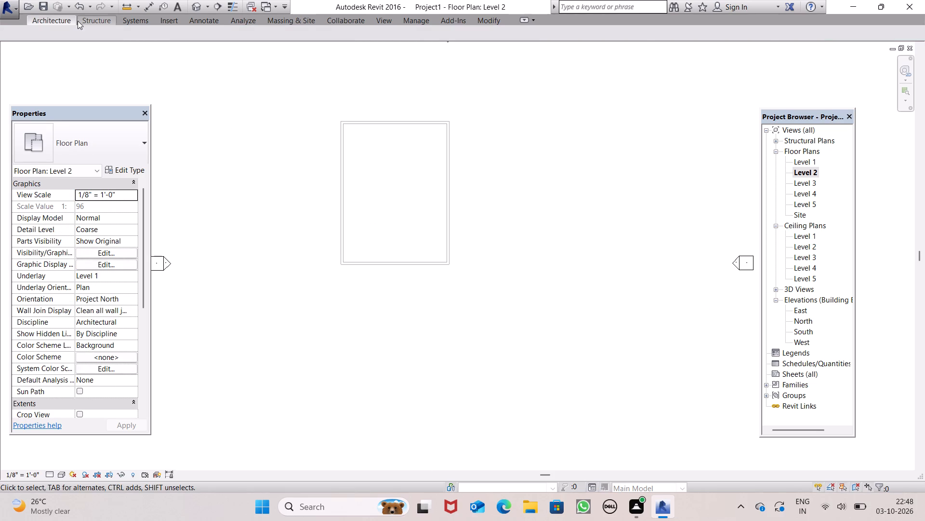
{"action": "left_click", "coordinate": [62, 15]}
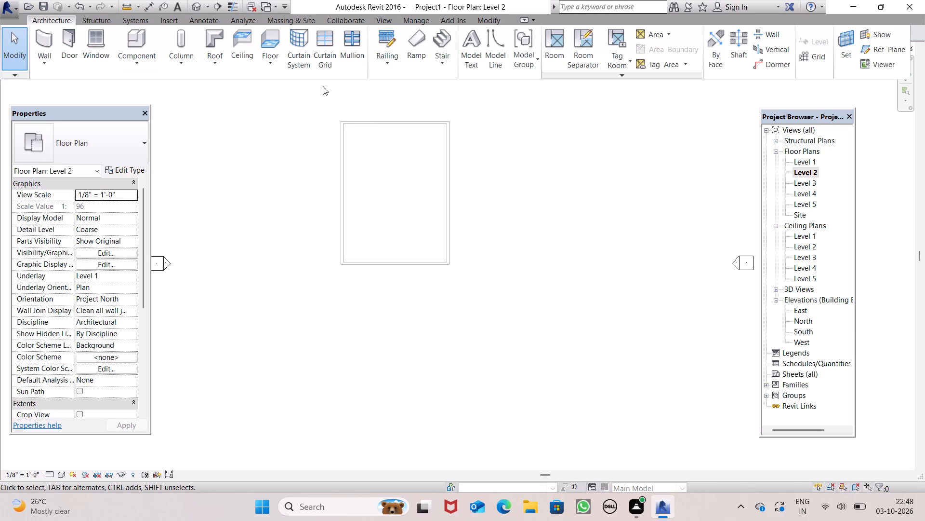
{"action": "left_click", "coordinate": [222, 62]}
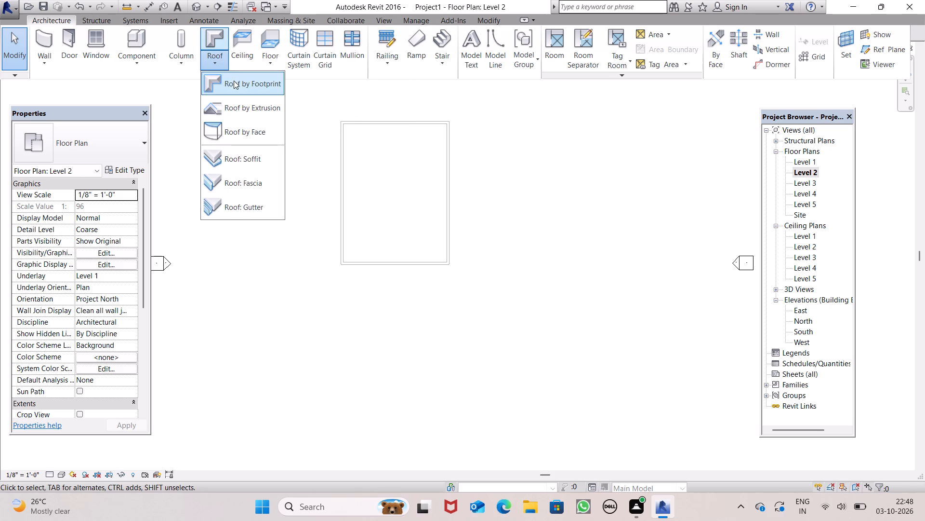
{"action": "left_click", "coordinate": [235, 83]}
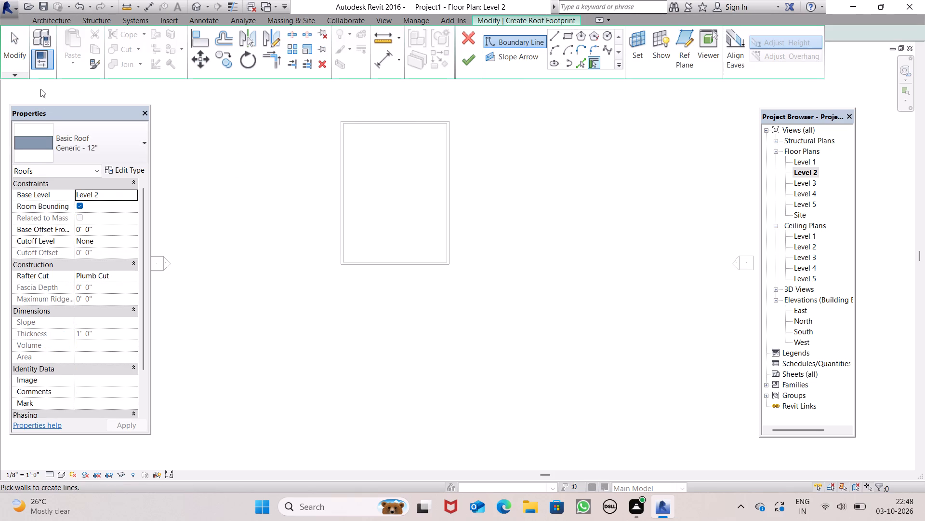
{"action": "scroll", "coordinate": [45, 89], "scroll_direction": "up", "scroll_amount": 1}
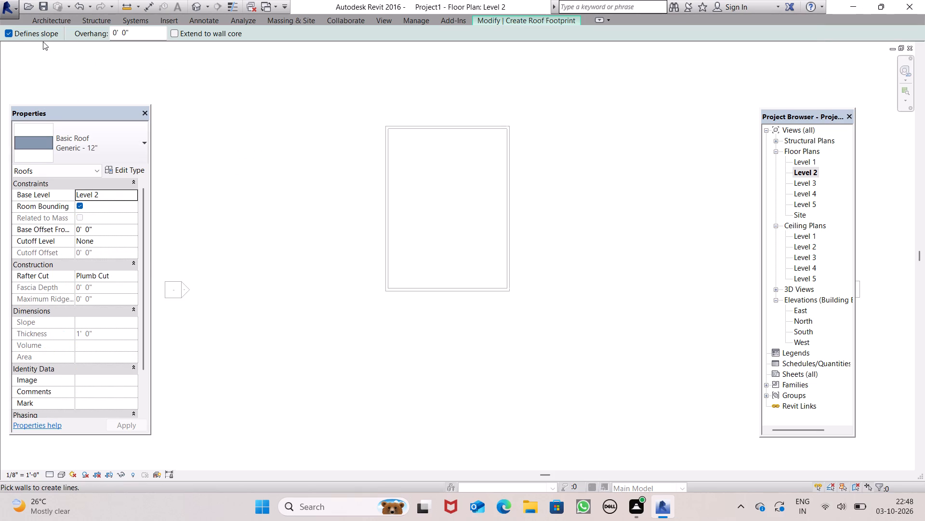
{"action": "left_click", "coordinate": [7, 31]}
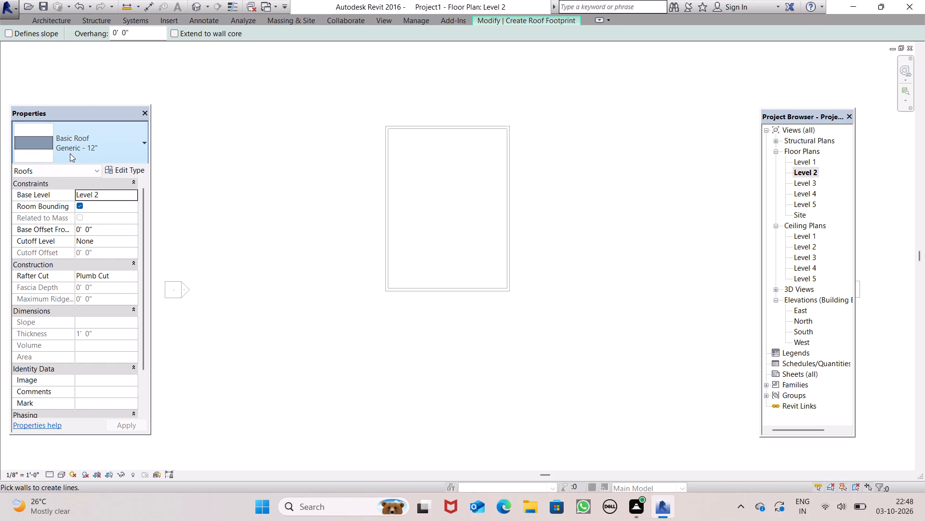
{"action": "left_click", "coordinate": [140, 142]}
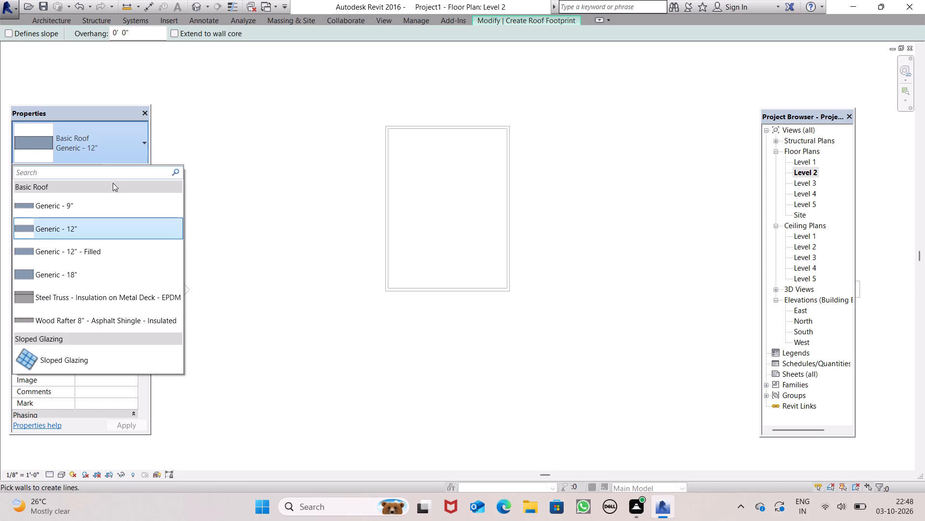
{"action": "left_click", "coordinate": [111, 206]}
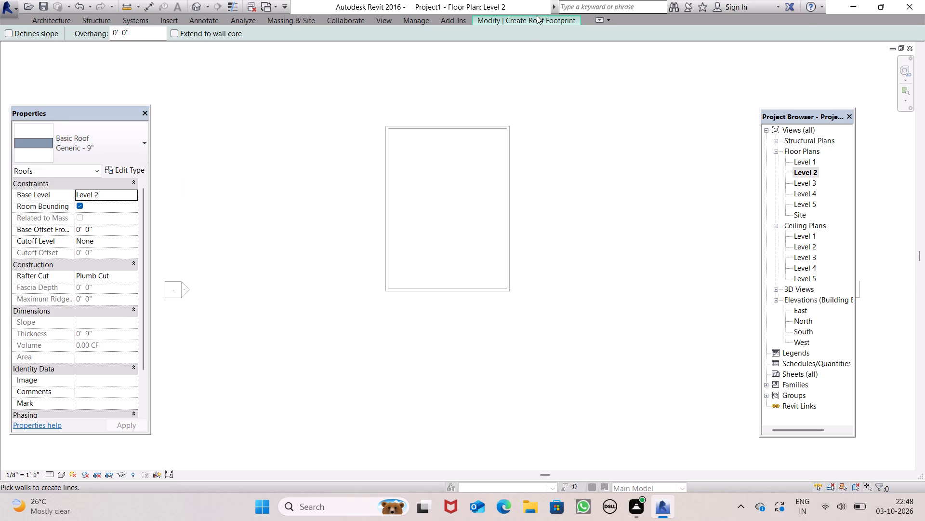
{"action": "left_click", "coordinate": [537, 15]}
{"action": "left_click", "coordinate": [567, 36]}
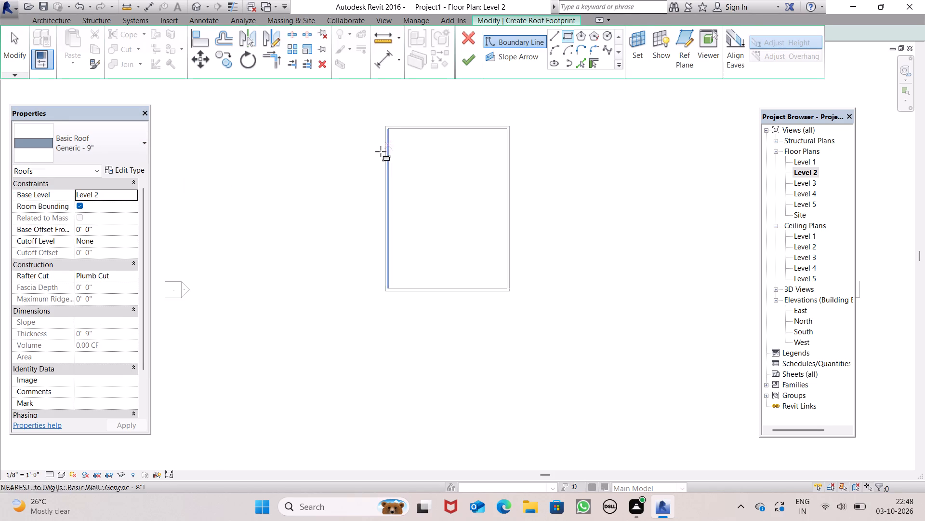
{"action": "scroll", "coordinate": [380, 151], "scroll_direction": "up", "scroll_amount": 5}
{"action": "left_click", "coordinate": [393, 100]}
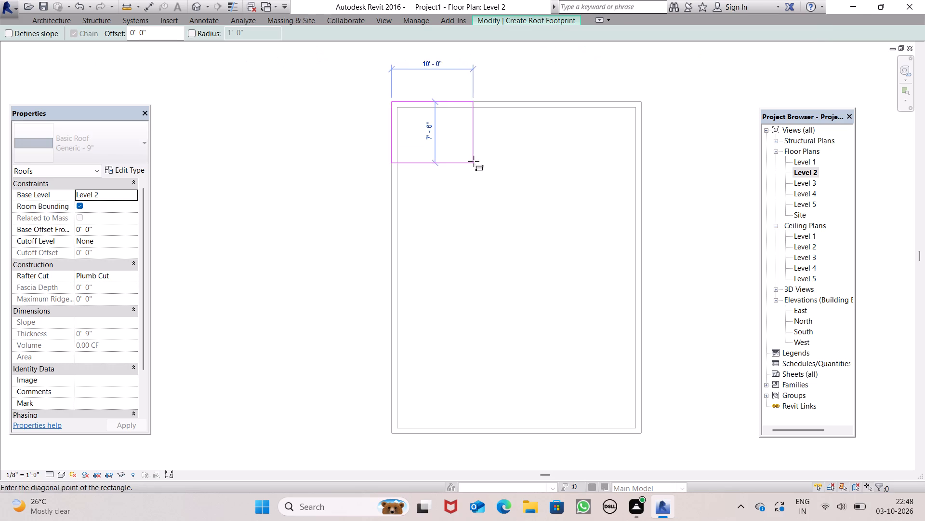
{"action": "scroll", "coordinate": [477, 166], "scroll_direction": "down", "scroll_amount": 9}
{"action": "scroll", "coordinate": [527, 259], "scroll_direction": "up", "scroll_amount": 8}
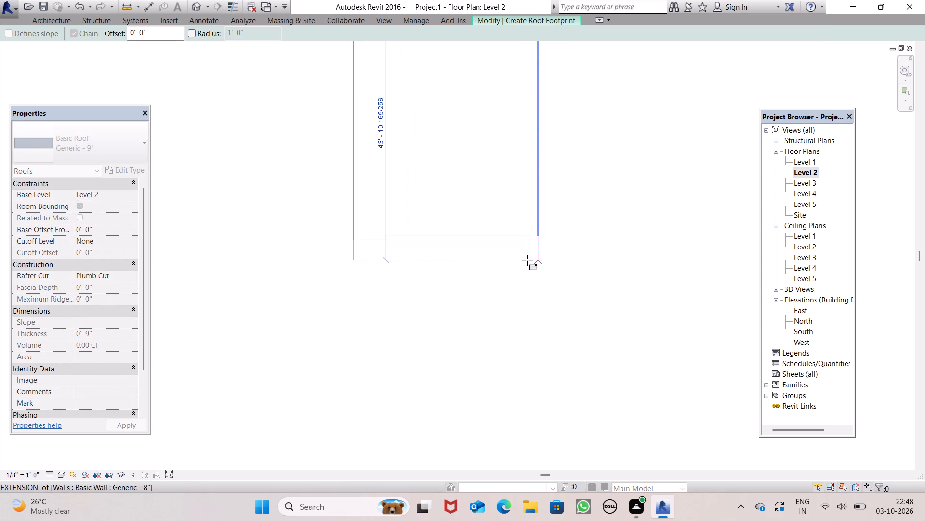
{"action": "scroll", "coordinate": [540, 247], "scroll_direction": "up", "scroll_amount": 17}
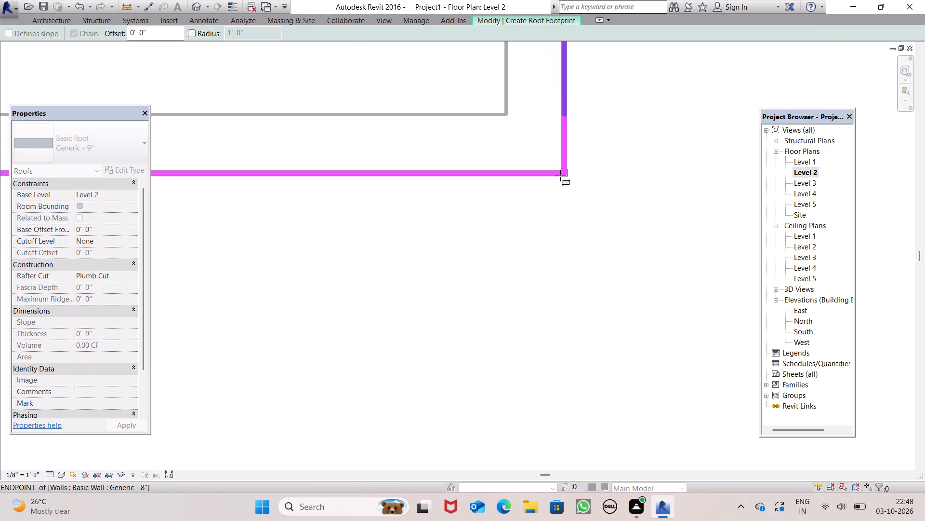
{"action": "left_click", "coordinate": [560, 175]}
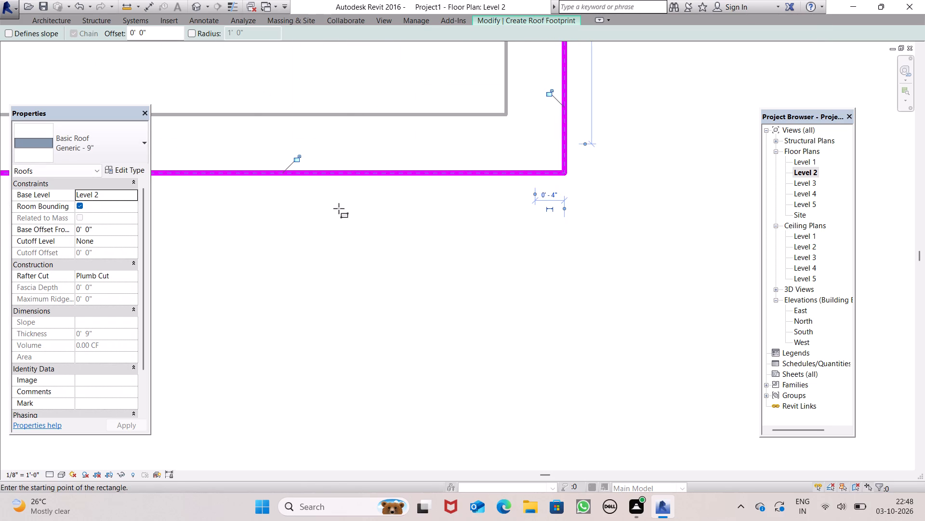
Finish the flat roof's footprint and attach the highlighted walls to the roof.
{"action": "scroll", "coordinate": [346, 228], "scroll_direction": "down", "scroll_amount": 5}
{"action": "scroll", "coordinate": [494, 336], "scroll_direction": "down", "scroll_amount": 7}
{"action": "left_click", "coordinate": [565, 21]}
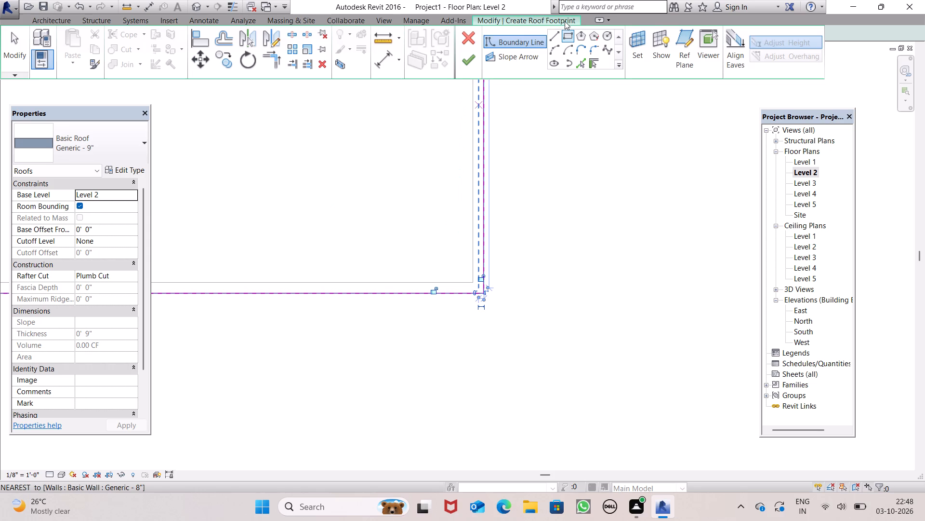
{"action": "left_click", "coordinate": [462, 68]}
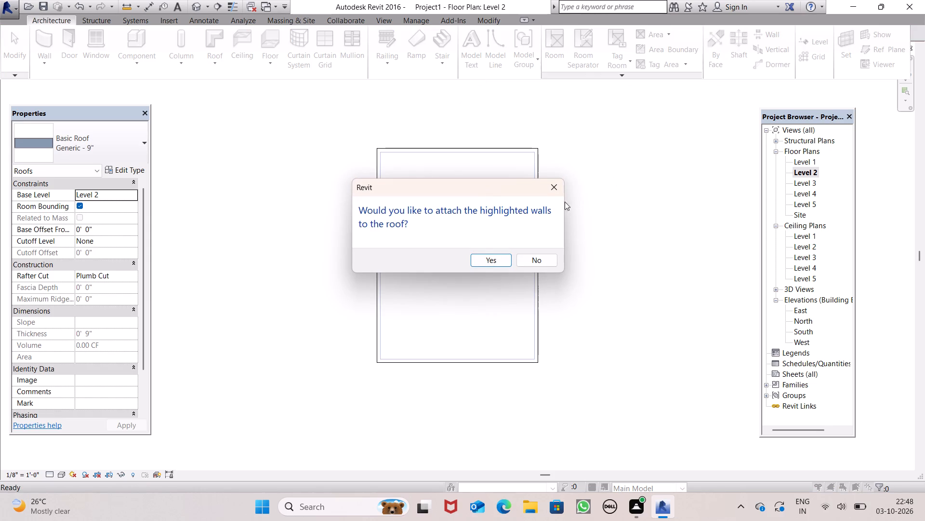
{"action": "left_click", "coordinate": [479, 264]}
Inspect the flat roof over the ground-floor walls in the default 3D view.
{"action": "scroll", "coordinate": [487, 283], "scroll_direction": "down", "scroll_amount": 7}
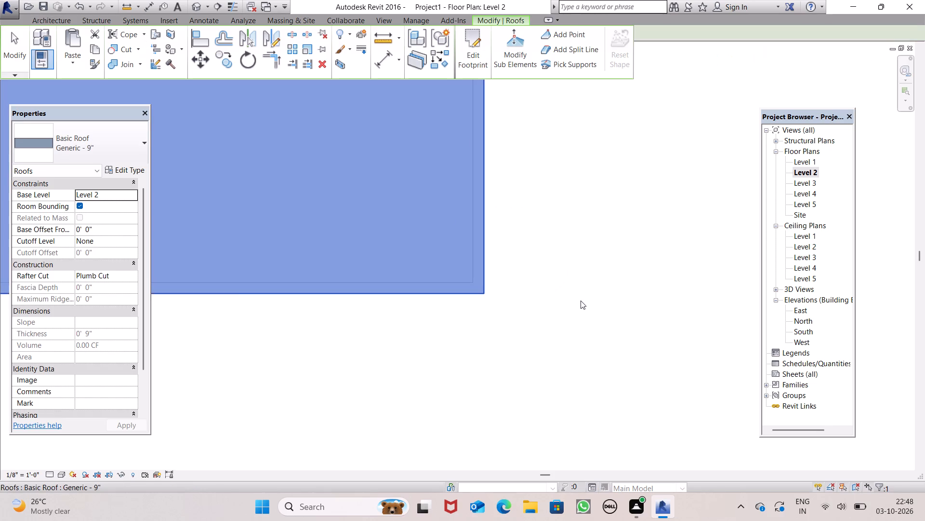
{"action": "scroll", "coordinate": [581, 301], "scroll_direction": "down", "scroll_amount": 14}
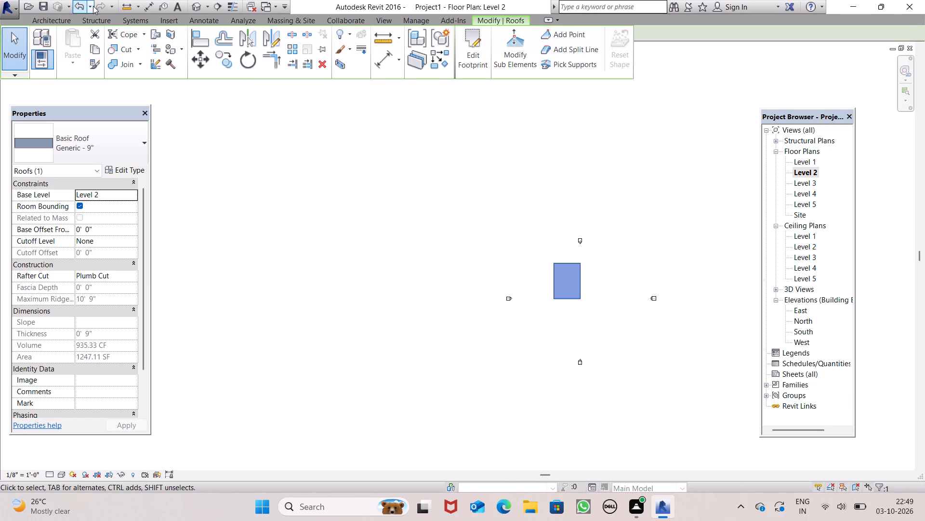
{"action": "left_click", "coordinate": [197, 6]}
{"action": "scroll", "coordinate": [292, 124], "scroll_direction": "down", "scroll_amount": 4}
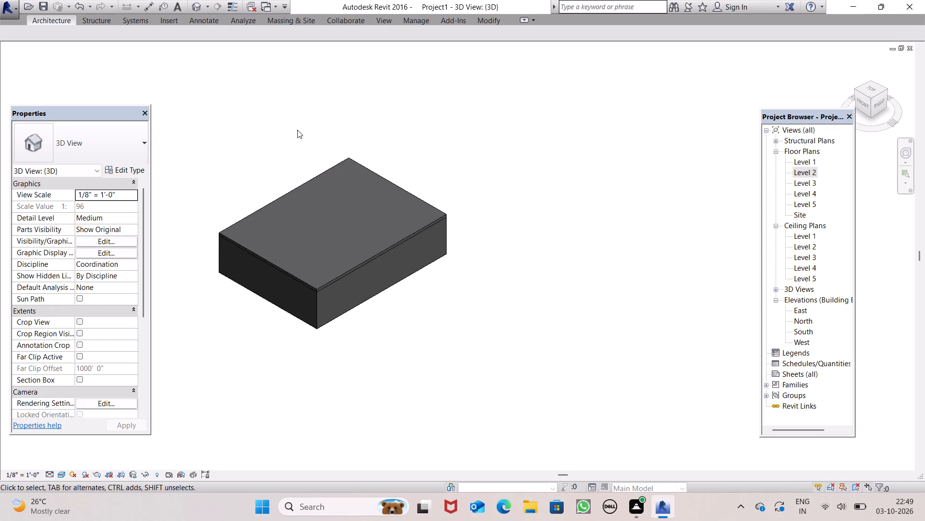
{"action": "scroll", "coordinate": [277, 151], "scroll_direction": "up", "scroll_amount": 5}
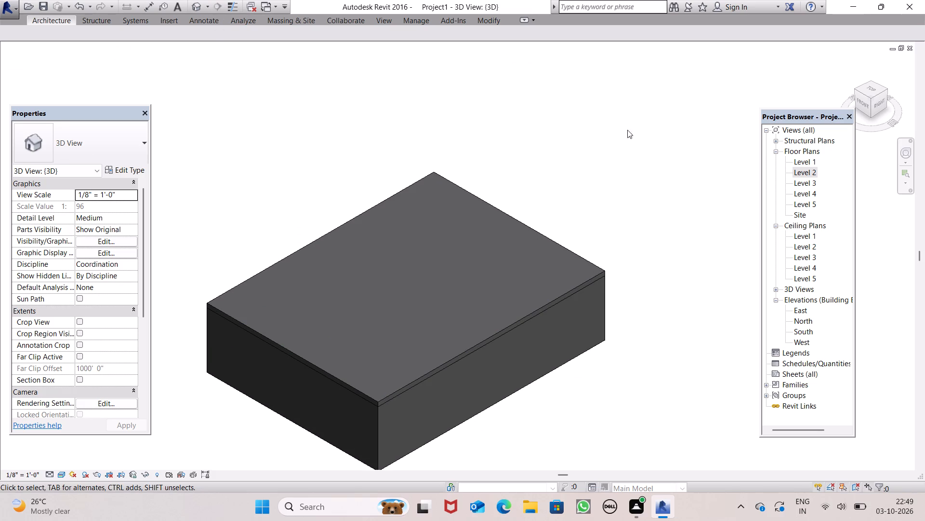
Open the Level 2 floor plan.
{"action": "double_click", "coordinate": [807, 187]}
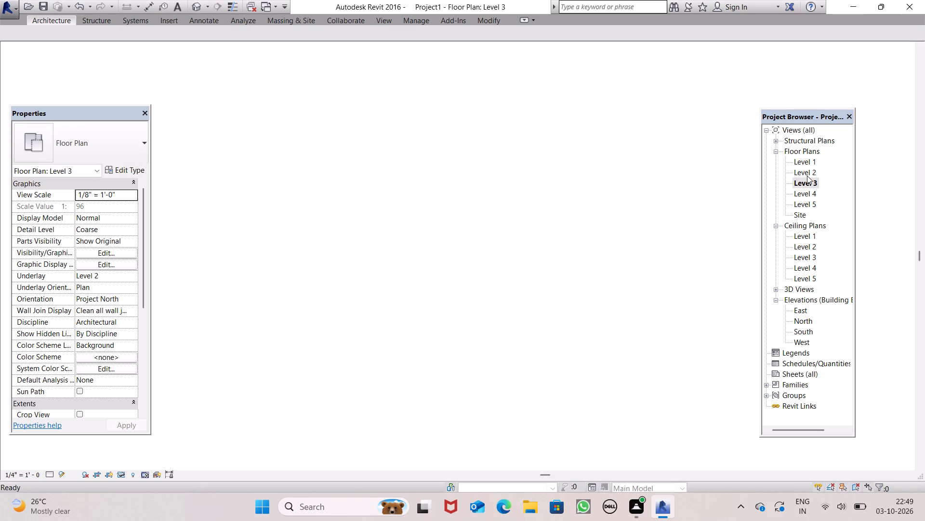
{"action": "double_click", "coordinate": [807, 174]}
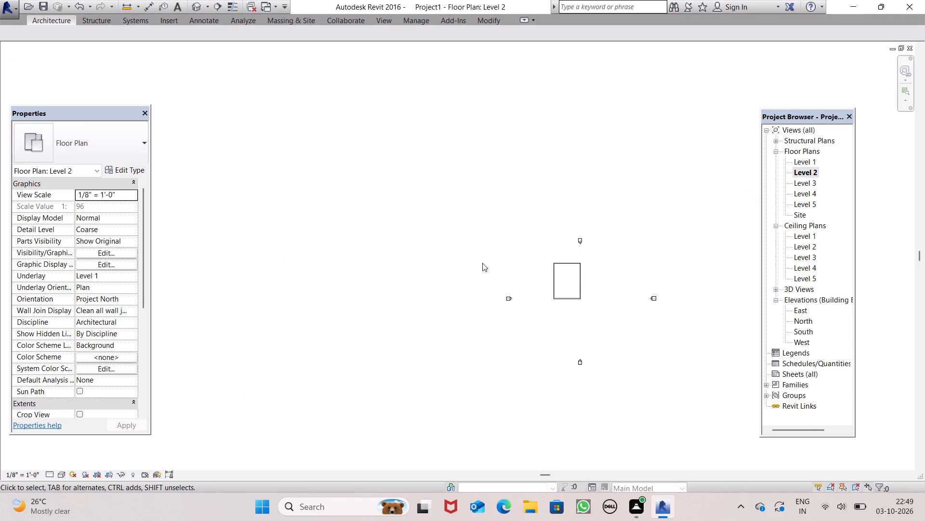
{"action": "scroll", "coordinate": [519, 275], "scroll_direction": "up", "scroll_amount": 6}
{"action": "scroll", "coordinate": [413, 267], "scroll_direction": "down", "scroll_amount": 5}
{"action": "scroll", "coordinate": [558, 286], "scroll_direction": "up", "scroll_amount": 8}
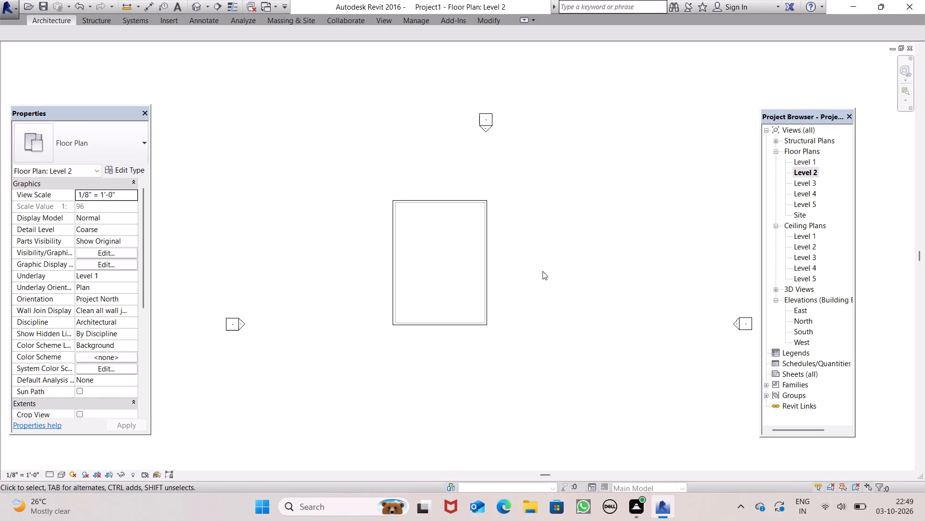
{"action": "scroll", "coordinate": [539, 268], "scroll_direction": "up", "scroll_amount": 4}
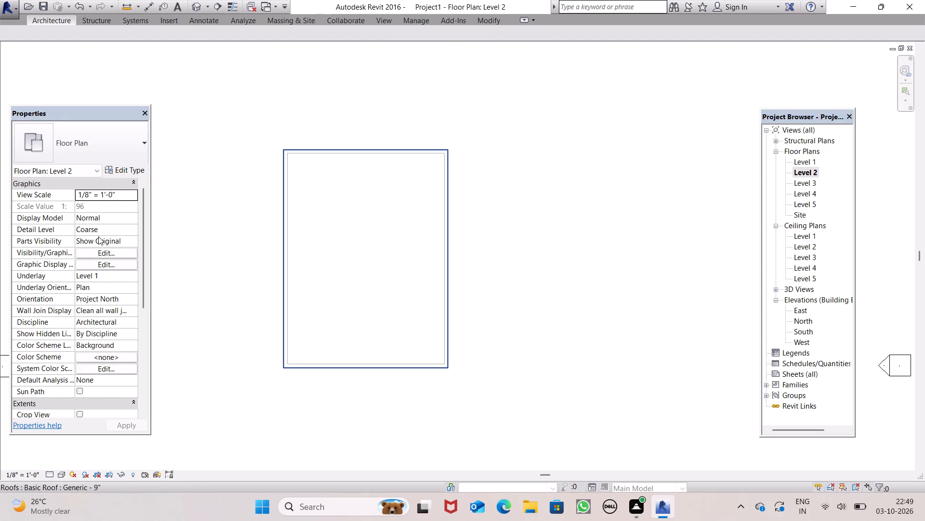
Draw a rectangle of Generic - 8" architectural walls, 10' high from Level 2, aligned over the ground-floor walls by wall centerline.
{"action": "left_click", "coordinate": [63, 20]}
{"action": "left_click", "coordinate": [40, 66]}
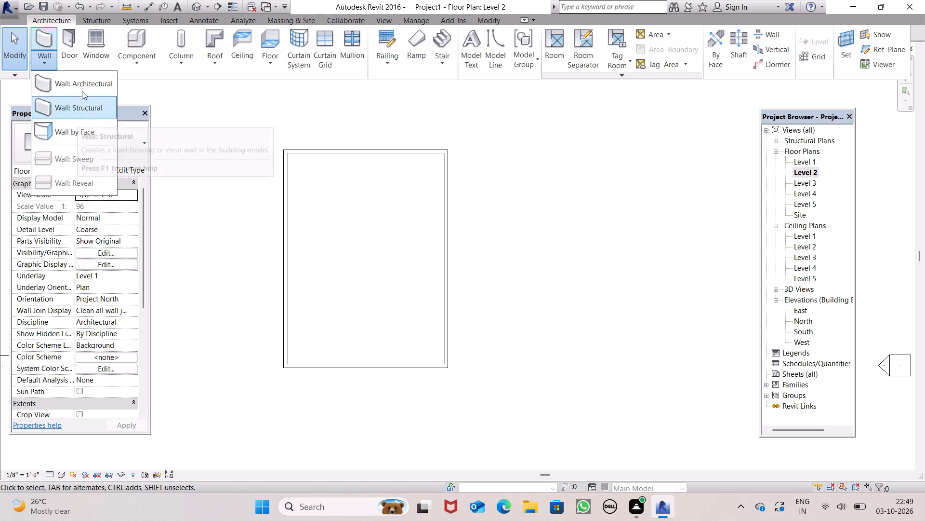
{"action": "left_click", "coordinate": [91, 78]}
{"action": "left_click", "coordinate": [484, 34]}
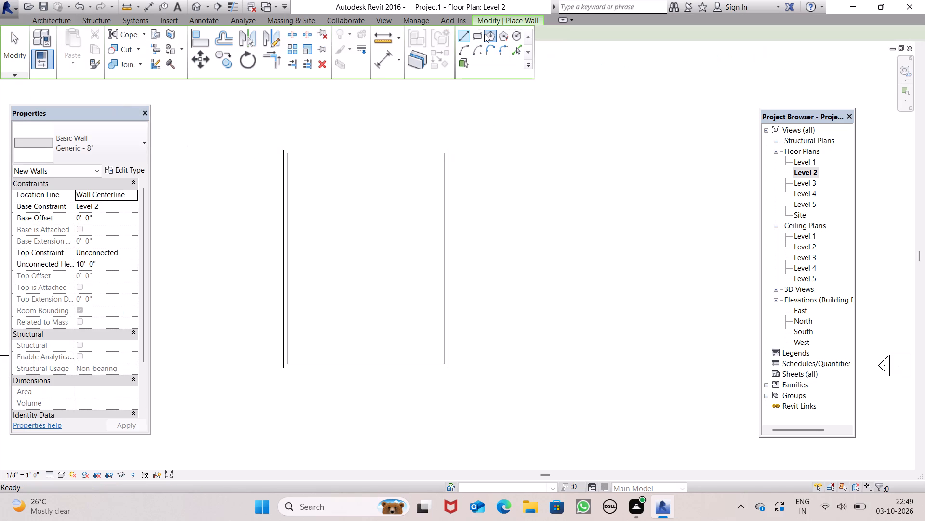
{"action": "left_click", "coordinate": [479, 34]}
{"action": "scroll", "coordinate": [360, 161], "scroll_direction": "up", "scroll_amount": 5}
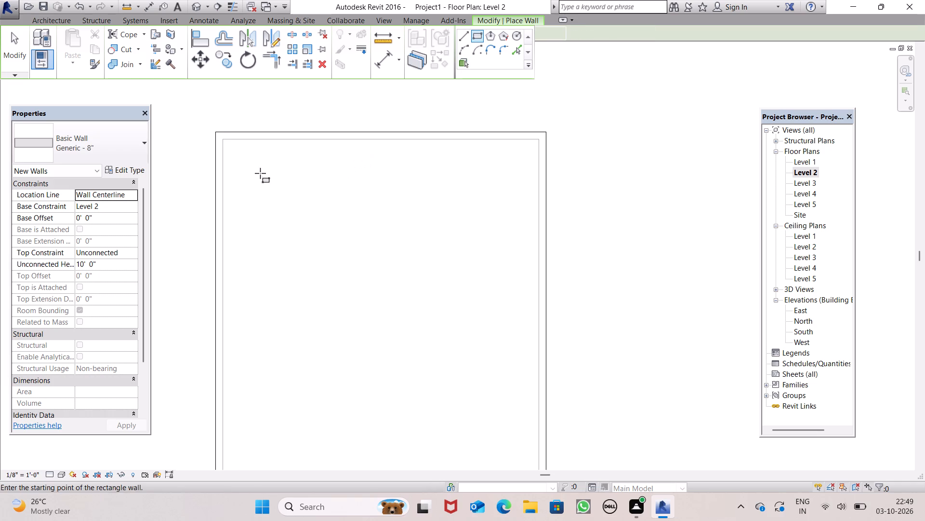
{"action": "left_click", "coordinate": [221, 134]}
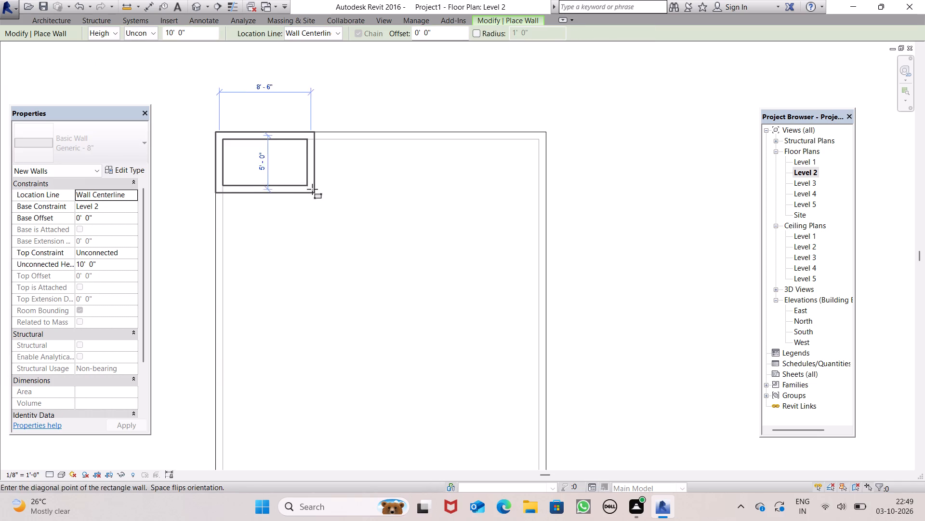
{"action": "scroll", "coordinate": [312, 189], "scroll_direction": "down", "scroll_amount": 8}
{"action": "scroll", "coordinate": [391, 331], "scroll_direction": "up", "scroll_amount": 17}
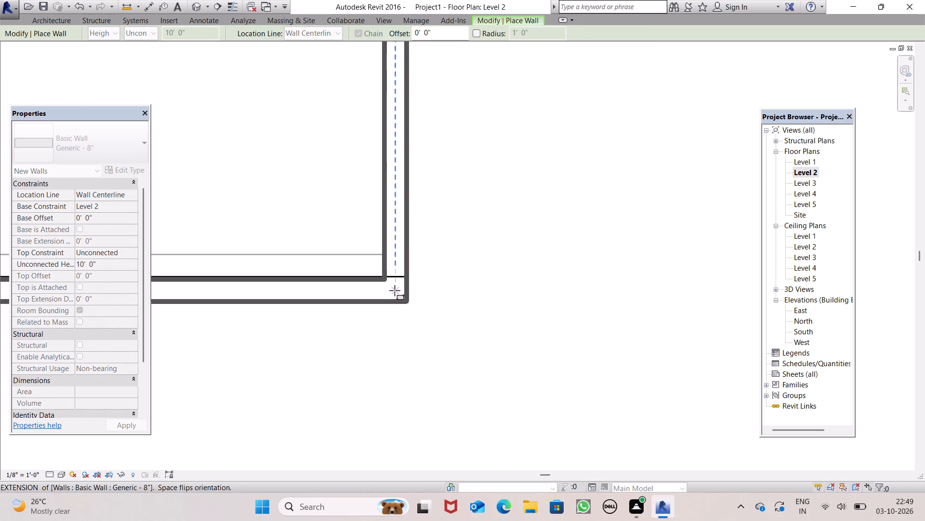
{"action": "left_click", "coordinate": [395, 260]}
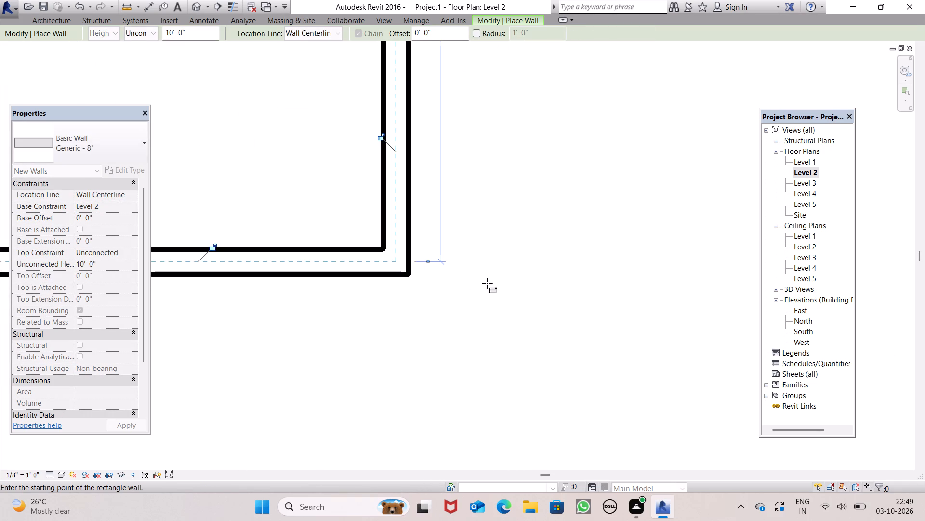
Inspect the upper-storey walls above the Level 2 slab in the default 3D view.
{"action": "scroll", "coordinate": [490, 274], "scroll_direction": "up", "scroll_amount": 1}
{"action": "scroll", "coordinate": [490, 272], "scroll_direction": "down", "scroll_amount": 5}
{"action": "scroll", "coordinate": [453, 185], "scroll_direction": "down", "scroll_amount": 7}
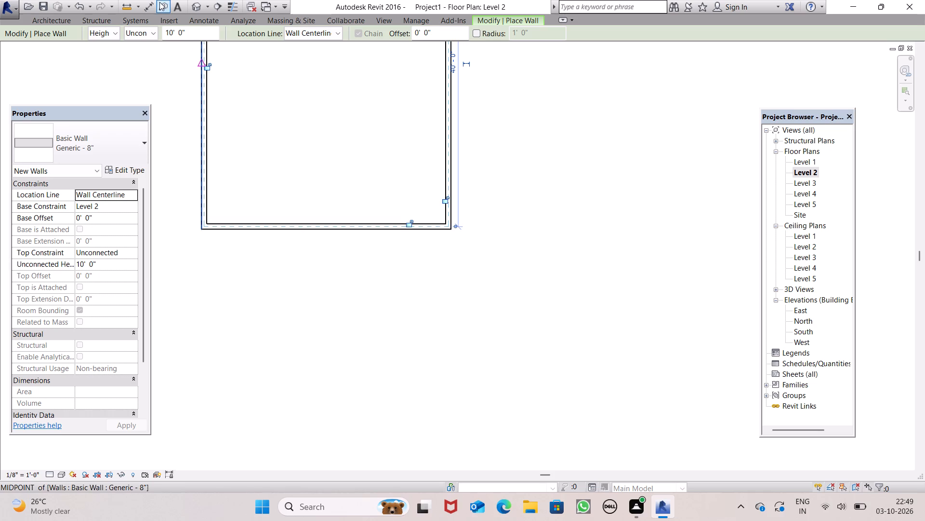
{"action": "left_click", "coordinate": [198, 9]}
{"action": "scroll", "coordinate": [383, 205], "scroll_direction": "down", "scroll_amount": 6}
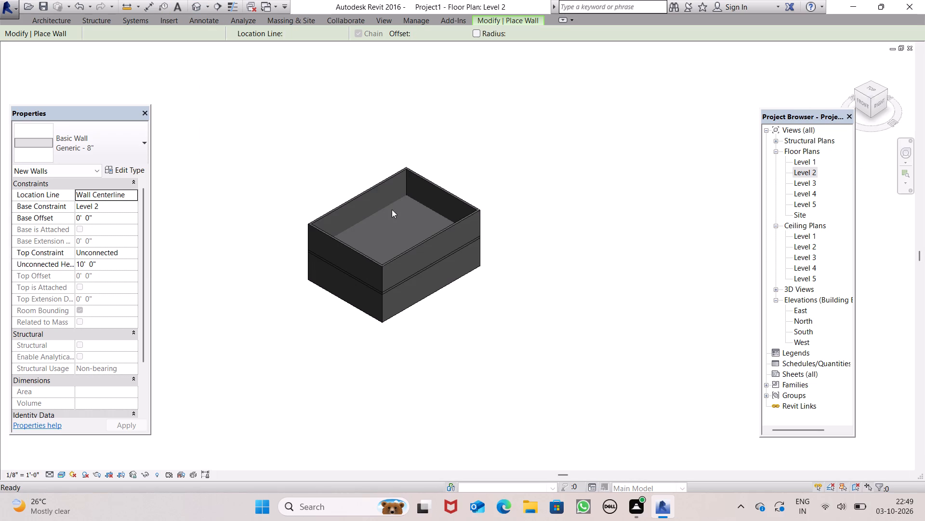
{"action": "scroll", "coordinate": [395, 242], "scroll_direction": "up", "scroll_amount": 6}
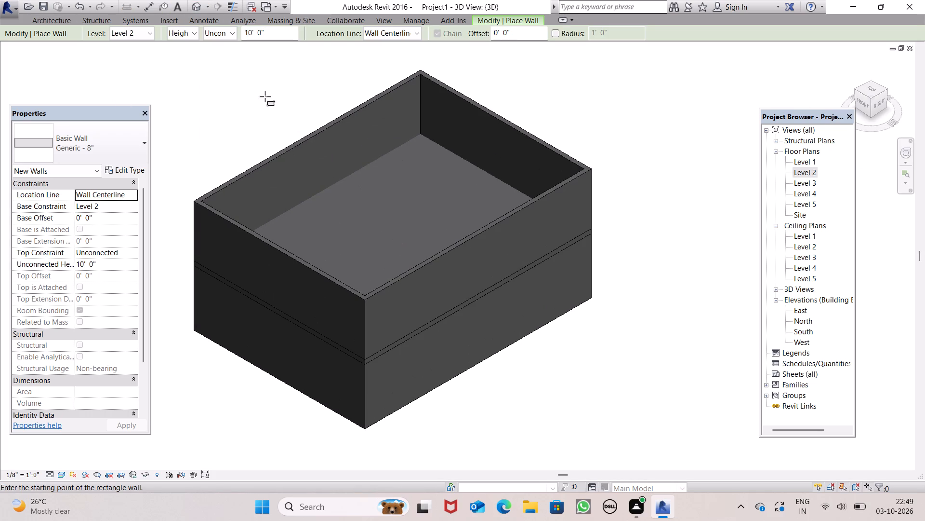
Open the Level 3 floor plan.
{"action": "double_click", "coordinate": [813, 182]}
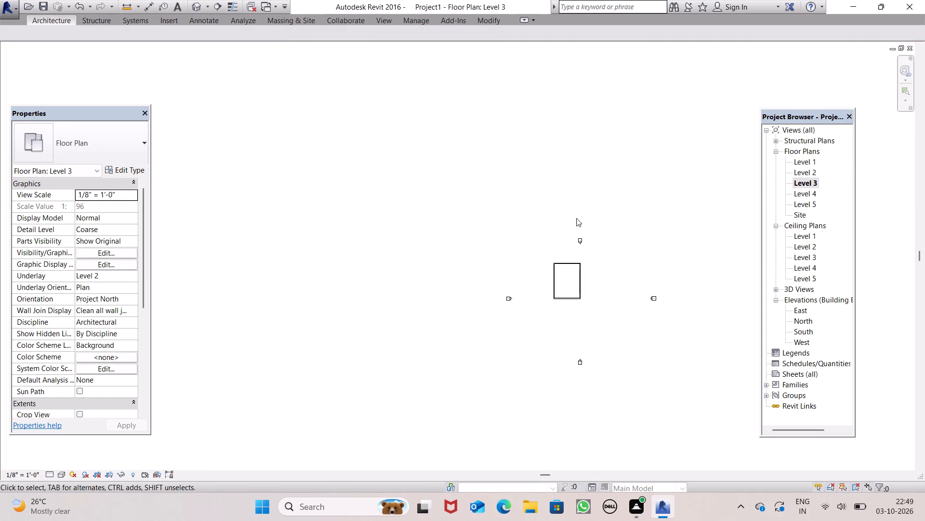
{"action": "scroll", "coordinate": [572, 229], "scroll_direction": "down", "scroll_amount": 2}
{"action": "scroll", "coordinate": [597, 267], "scroll_direction": "up", "scroll_amount": 13}
{"action": "scroll", "coordinate": [559, 267], "scroll_direction": "down", "scroll_amount": 1}
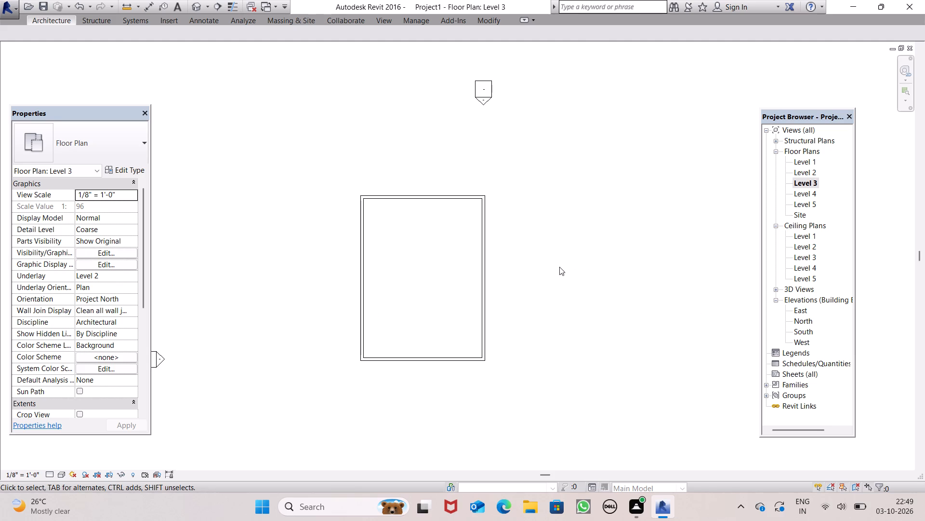
{"action": "scroll", "coordinate": [559, 267], "scroll_direction": "down", "scroll_amount": 1}
{"action": "scroll", "coordinate": [570, 315], "scroll_direction": "up", "scroll_amount": 6}
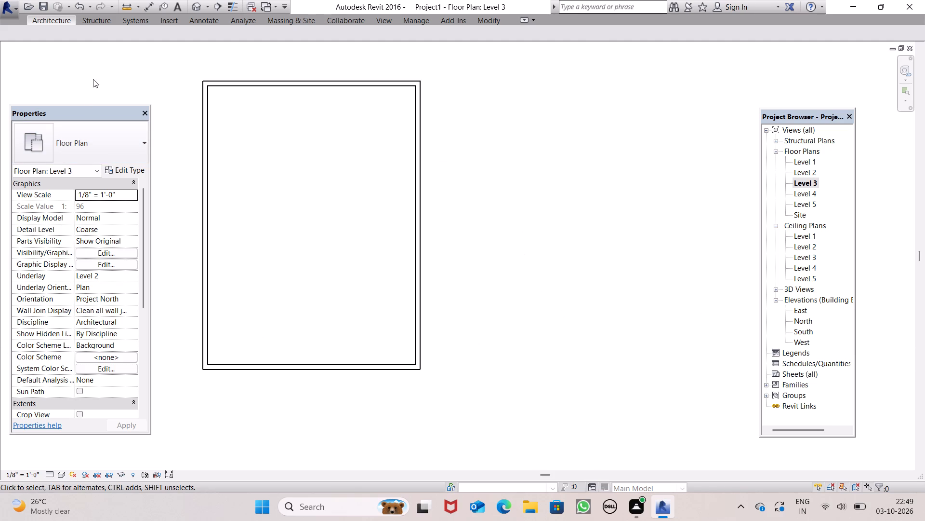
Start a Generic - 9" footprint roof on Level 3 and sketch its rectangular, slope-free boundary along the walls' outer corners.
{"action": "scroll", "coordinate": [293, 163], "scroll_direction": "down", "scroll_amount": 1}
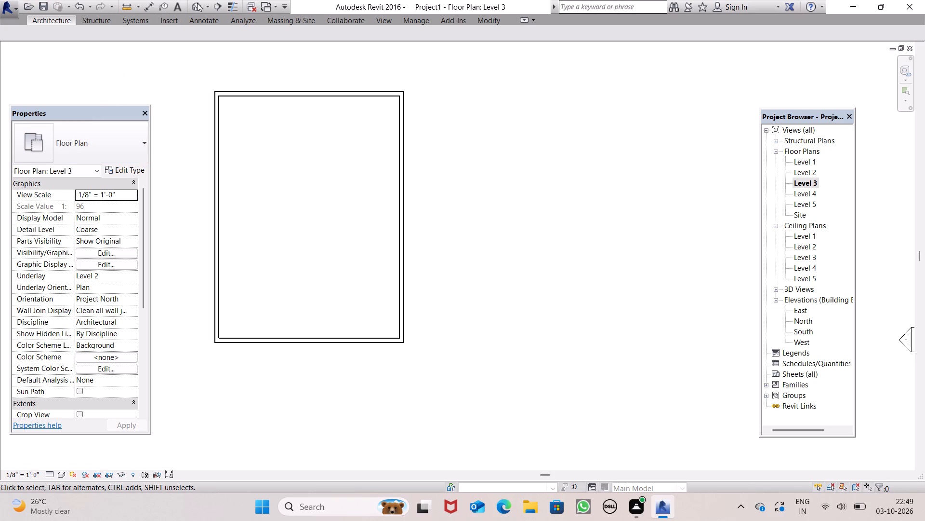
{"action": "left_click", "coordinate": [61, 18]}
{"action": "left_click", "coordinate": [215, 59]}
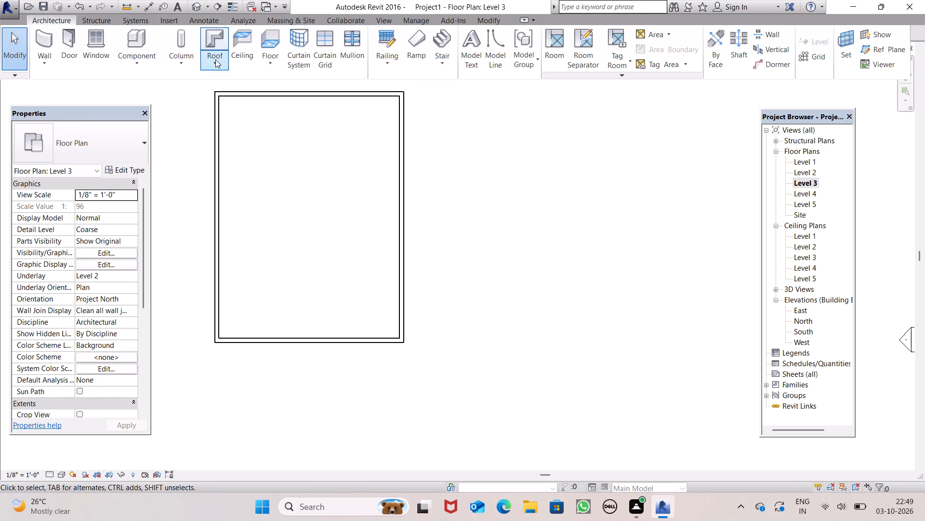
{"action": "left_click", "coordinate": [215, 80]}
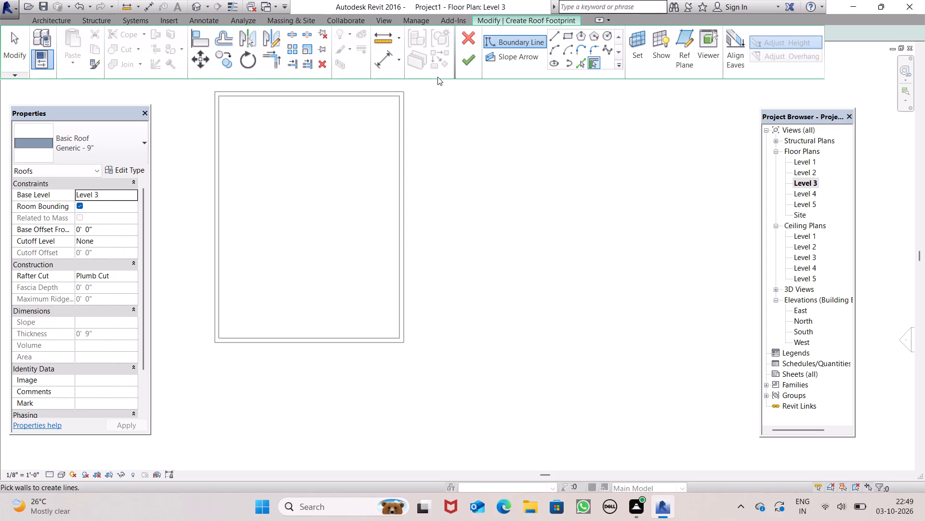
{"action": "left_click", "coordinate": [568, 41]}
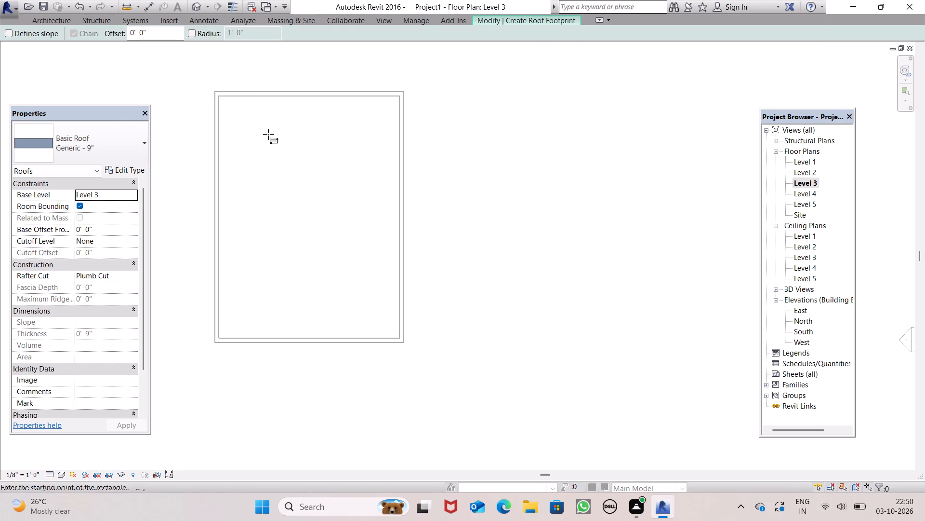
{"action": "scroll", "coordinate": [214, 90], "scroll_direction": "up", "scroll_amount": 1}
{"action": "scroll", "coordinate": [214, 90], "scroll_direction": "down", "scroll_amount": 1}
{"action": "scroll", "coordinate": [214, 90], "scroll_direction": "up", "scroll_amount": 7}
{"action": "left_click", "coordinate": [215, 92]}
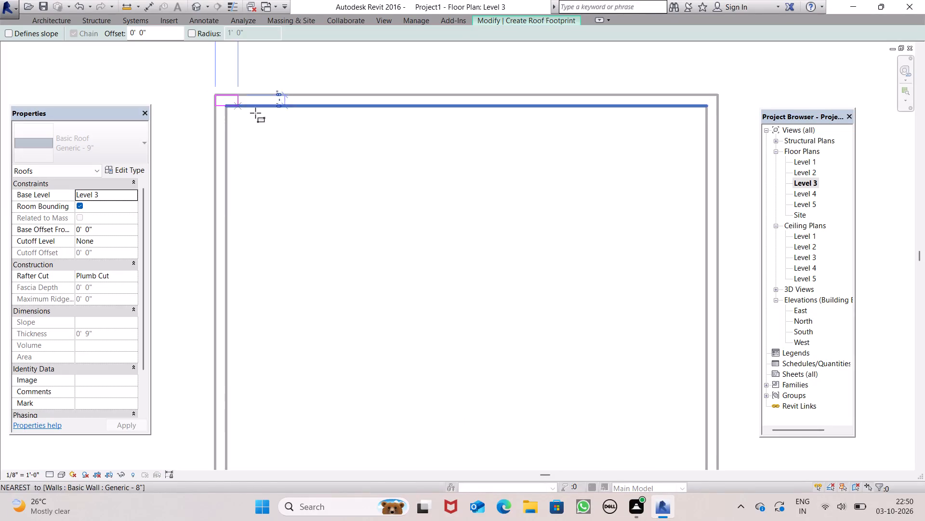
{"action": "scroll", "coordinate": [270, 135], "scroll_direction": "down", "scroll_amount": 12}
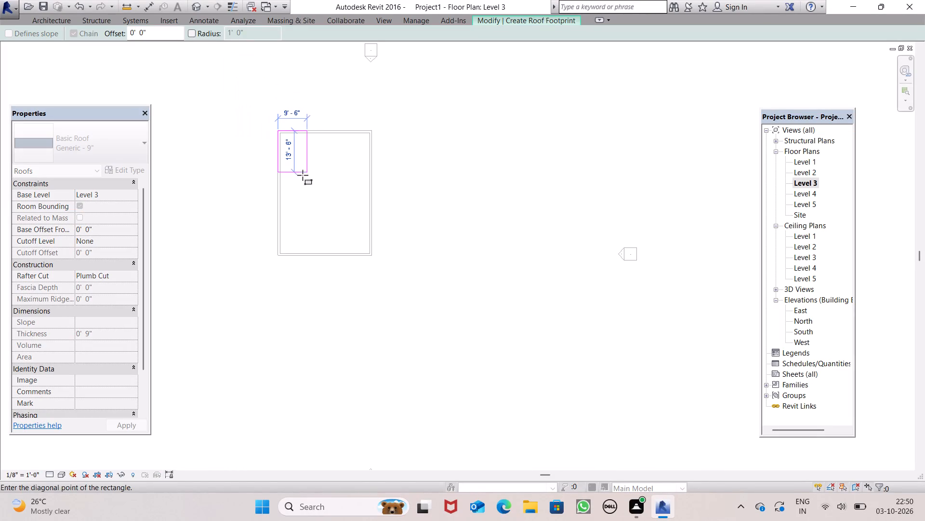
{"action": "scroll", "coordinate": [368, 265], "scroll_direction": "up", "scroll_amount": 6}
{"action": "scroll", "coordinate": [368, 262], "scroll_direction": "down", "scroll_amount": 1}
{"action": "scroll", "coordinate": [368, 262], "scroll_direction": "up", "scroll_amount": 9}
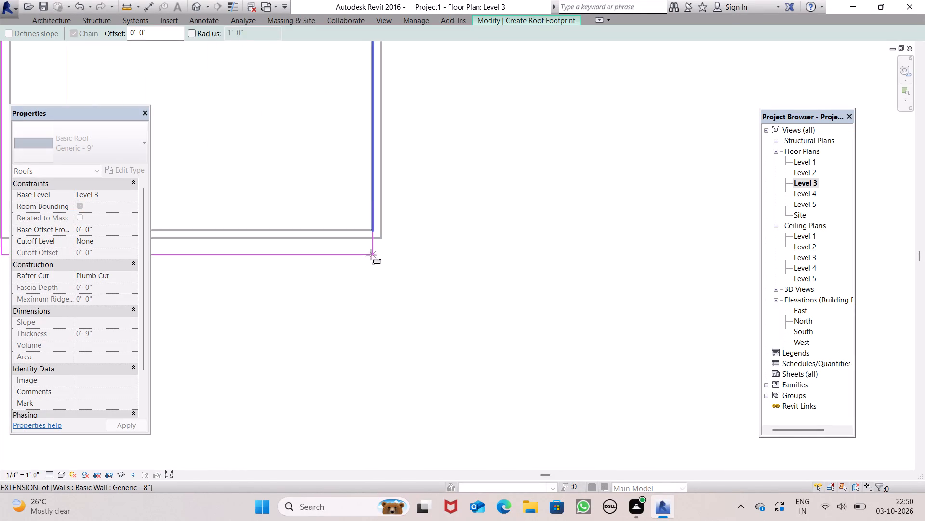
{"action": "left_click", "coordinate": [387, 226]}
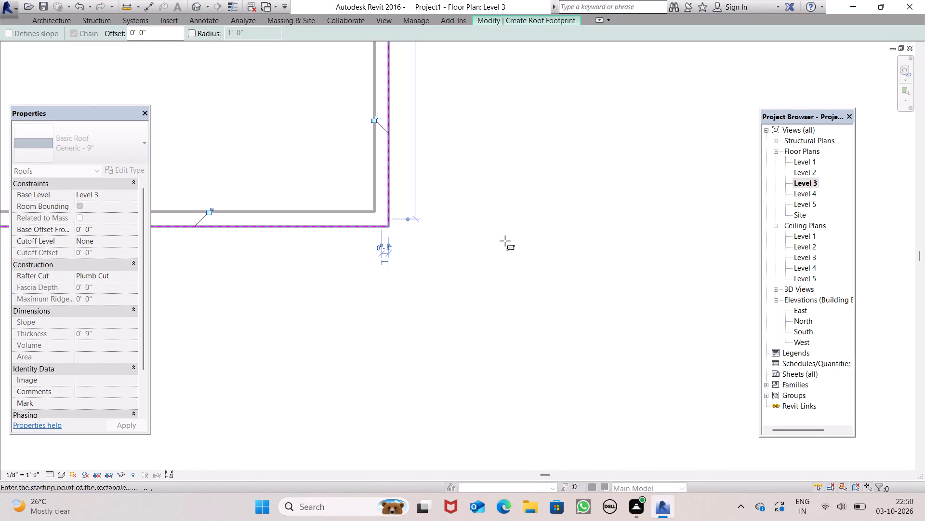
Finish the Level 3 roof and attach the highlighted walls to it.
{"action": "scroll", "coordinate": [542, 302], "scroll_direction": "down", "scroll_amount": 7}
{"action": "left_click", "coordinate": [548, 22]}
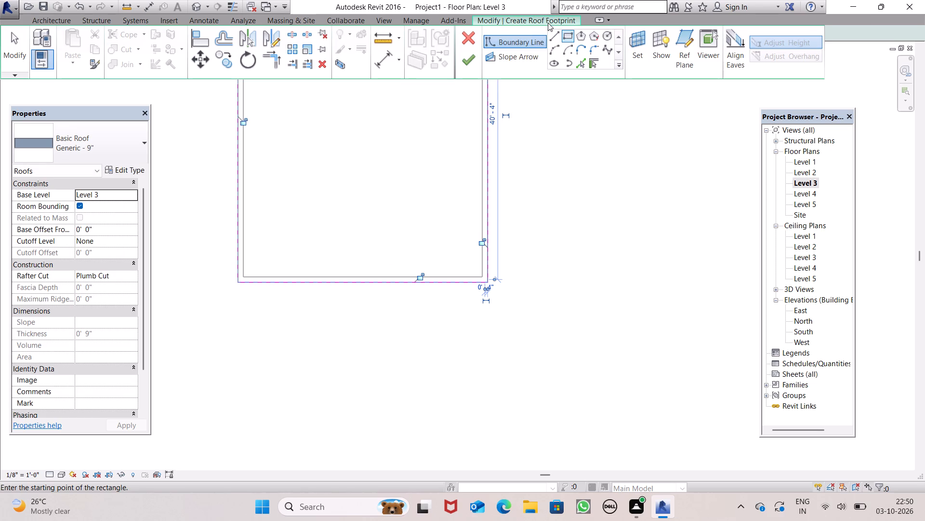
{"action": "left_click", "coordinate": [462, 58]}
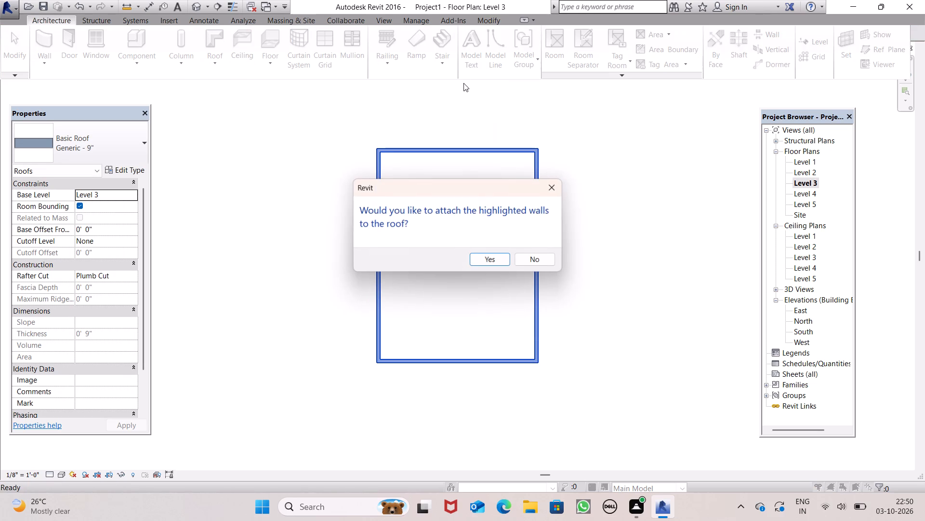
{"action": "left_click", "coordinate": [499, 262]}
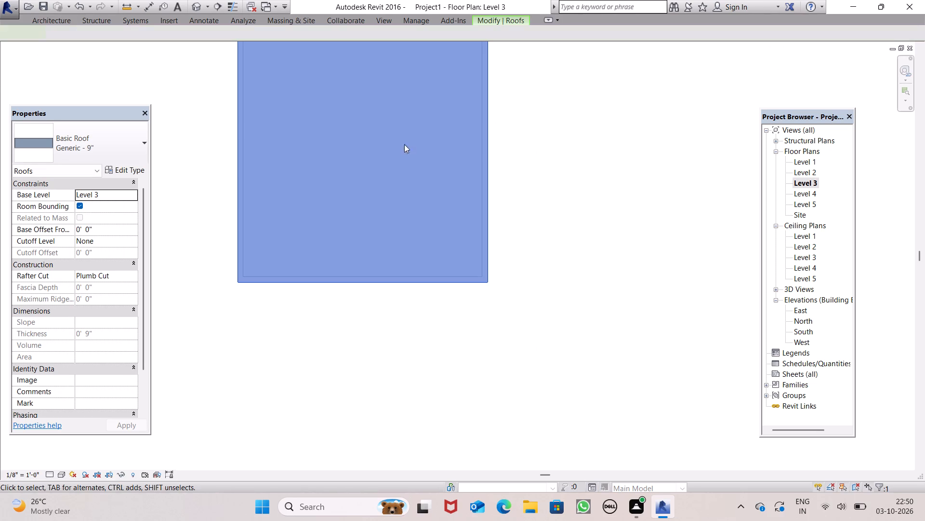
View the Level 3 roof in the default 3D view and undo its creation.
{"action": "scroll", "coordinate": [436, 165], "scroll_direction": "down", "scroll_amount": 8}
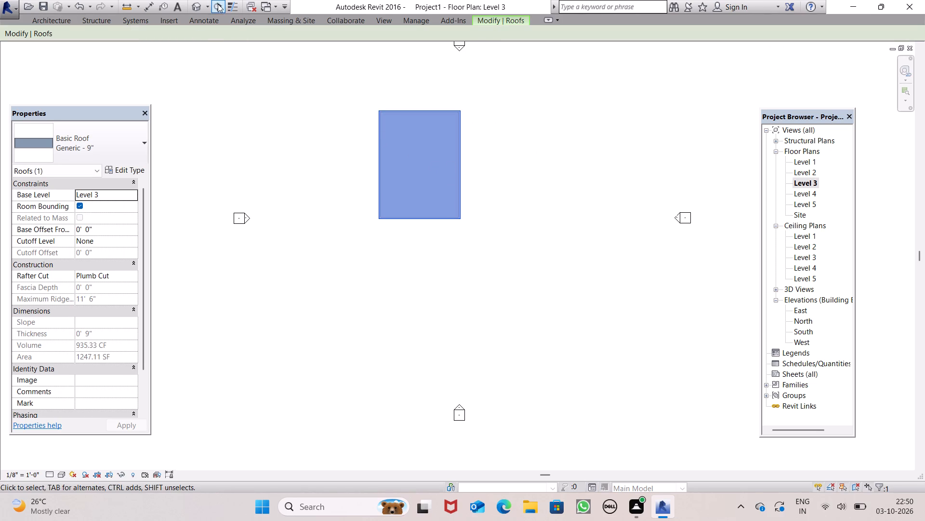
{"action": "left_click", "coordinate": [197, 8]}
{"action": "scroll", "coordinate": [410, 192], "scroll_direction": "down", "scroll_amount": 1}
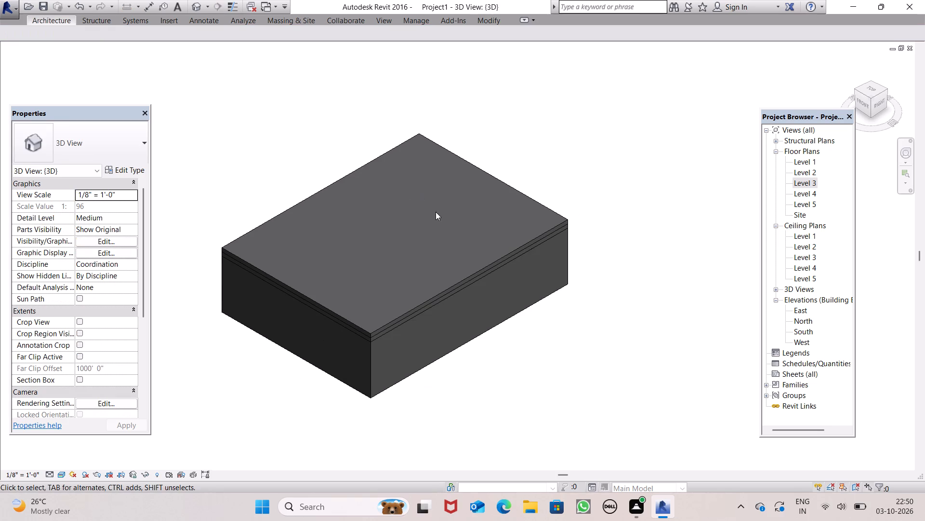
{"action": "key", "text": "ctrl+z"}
Examine the two stacked wall storeys and the Level 2 slab between them in the 3D view.
{"action": "scroll", "coordinate": [452, 226], "scroll_direction": "down", "scroll_amount": 1}
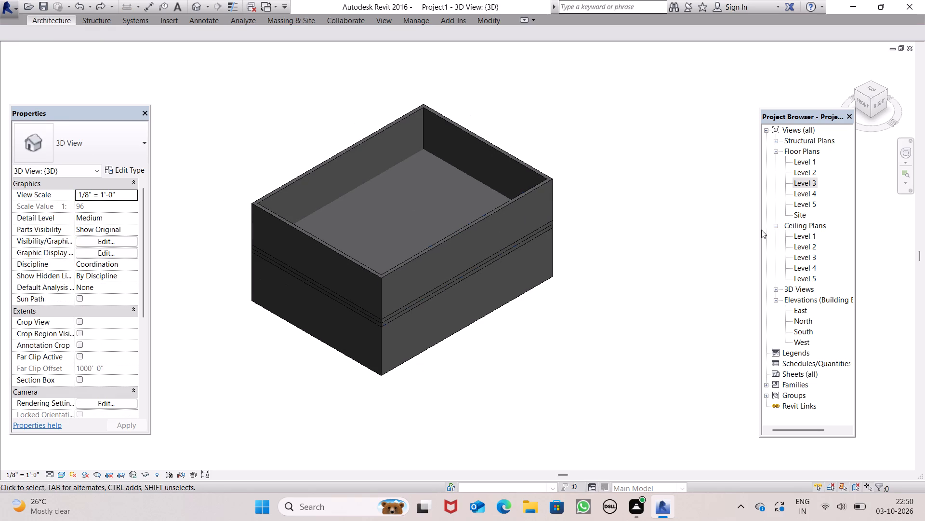
{"action": "scroll", "coordinate": [427, 274], "scroll_direction": "down", "scroll_amount": 1}
{"action": "scroll", "coordinate": [284, 318], "scroll_direction": "up", "scroll_amount": 9}
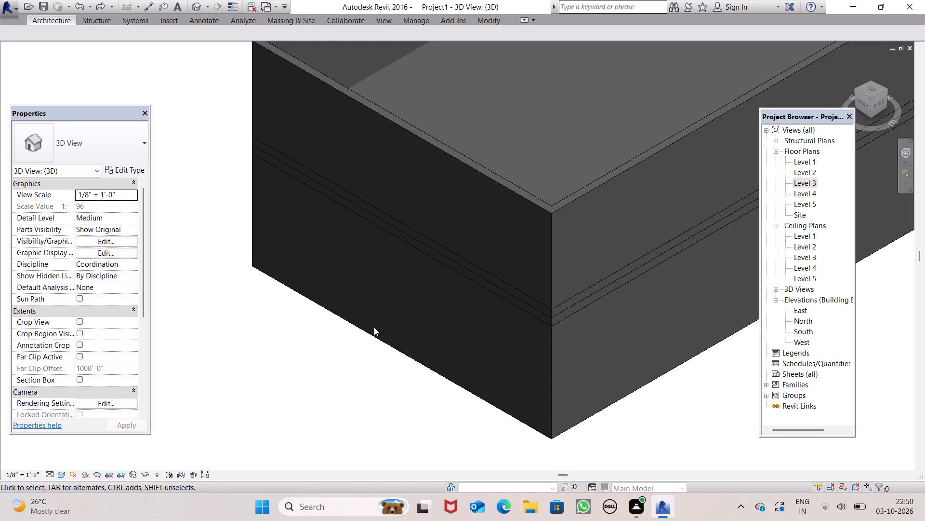
{"action": "scroll", "coordinate": [374, 327], "scroll_direction": "up", "scroll_amount": 5}
{"action": "scroll", "coordinate": [554, 304], "scroll_direction": "down", "scroll_amount": 13}
{"action": "scroll", "coordinate": [525, 275], "scroll_direction": "down", "scroll_amount": 7}
{"action": "key", "text": "space"}
{"action": "key", "text": "space"}
{"action": "scroll", "coordinate": [505, 283], "scroll_direction": "down", "scroll_amount": 12}
{"action": "scroll", "coordinate": [557, 268], "scroll_direction": "up", "scroll_amount": 8}
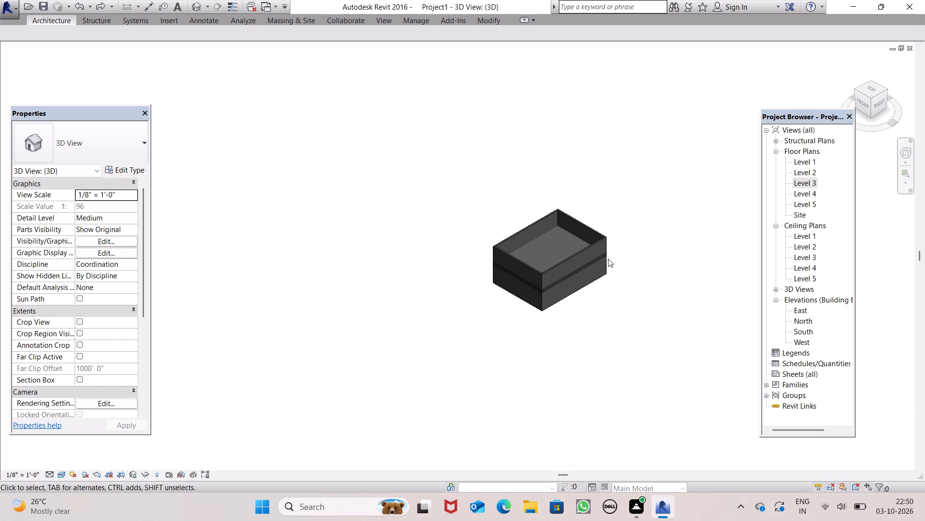
{"action": "scroll", "coordinate": [624, 261], "scroll_direction": "up", "scroll_amount": 7}
{"action": "scroll", "coordinate": [594, 289], "scroll_direction": "up", "scroll_amount": 5}
{"action": "scroll", "coordinate": [520, 299], "scroll_direction": "up", "scroll_amount": 5}
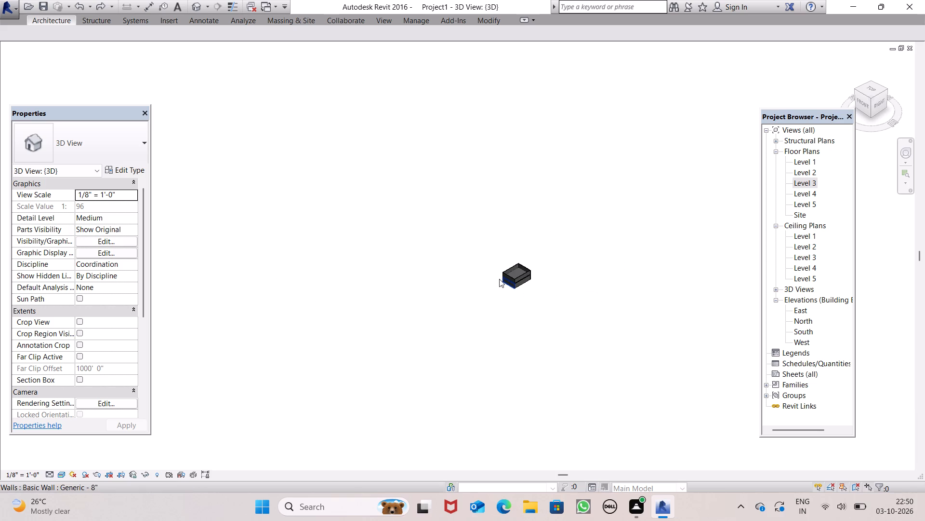
{"action": "scroll", "coordinate": [499, 279], "scroll_direction": "up", "scroll_amount": 3}
{"action": "scroll", "coordinate": [582, 271], "scroll_direction": "up", "scroll_amount": 1}
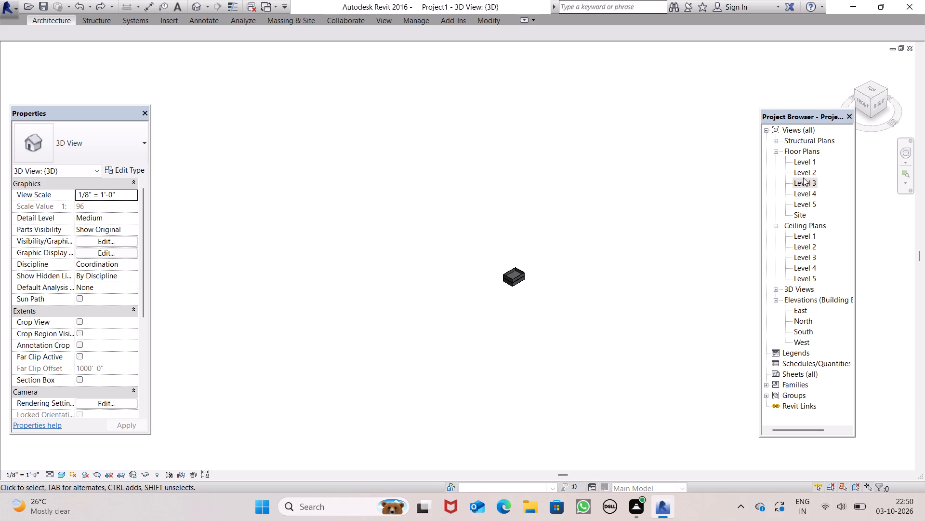
Open the Level 2 floor plan.
{"action": "left_click", "coordinate": [805, 166]}
{"action": "triple_click", "coordinate": [804, 175]}
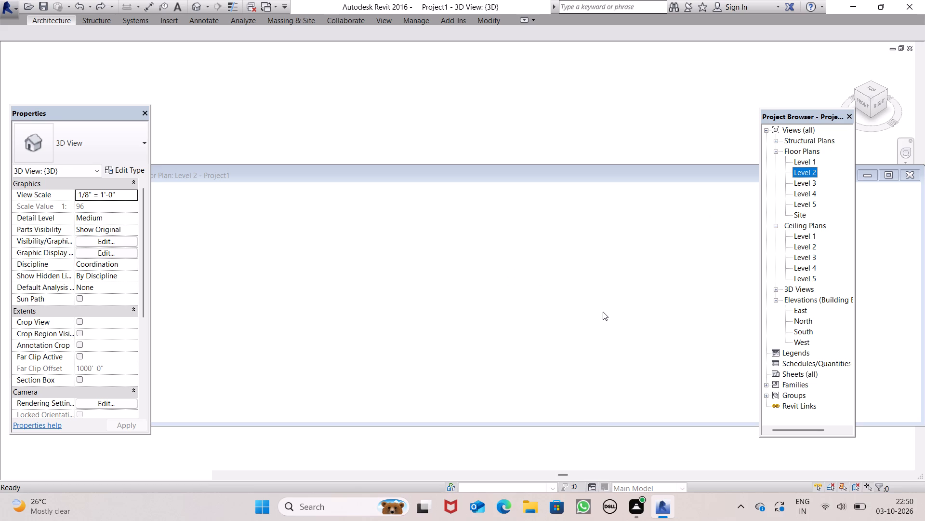
{"action": "scroll", "coordinate": [542, 291], "scroll_direction": "up", "scroll_amount": 8}
{"action": "scroll", "coordinate": [537, 285], "scroll_direction": "down", "scroll_amount": 20}
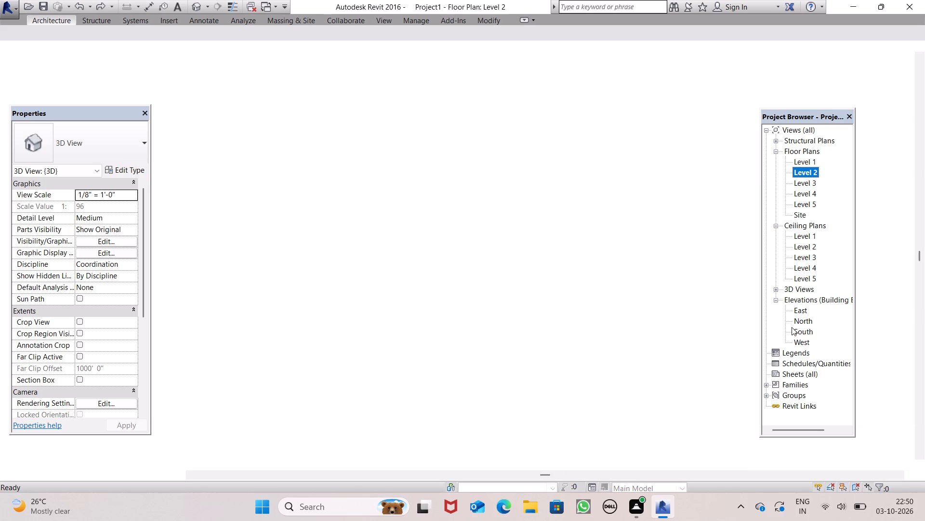
Open the East elevation and compare the top of the upper-storey walls with the level lines above them.
{"action": "double_click", "coordinate": [798, 308]}
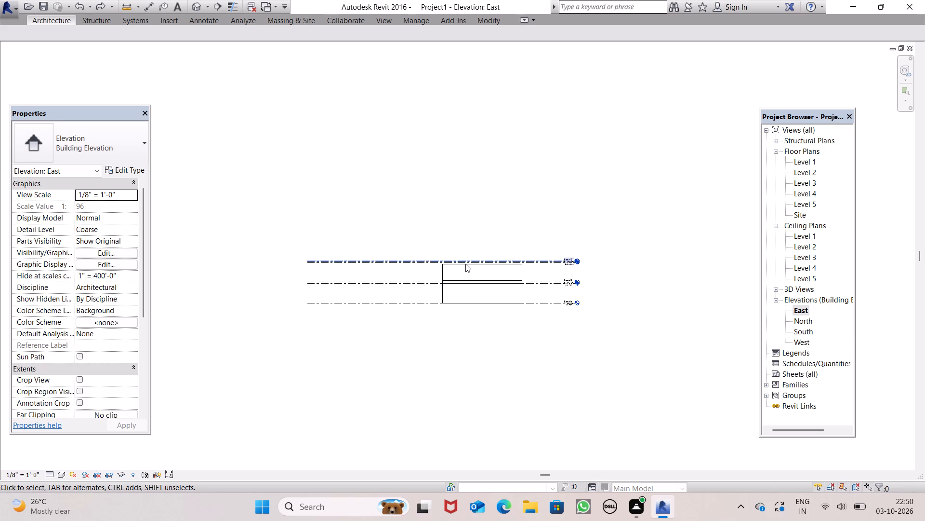
{"action": "scroll", "coordinate": [465, 266], "scroll_direction": "up", "scroll_amount": 9}
{"action": "scroll", "coordinate": [485, 279], "scroll_direction": "up", "scroll_amount": 17}
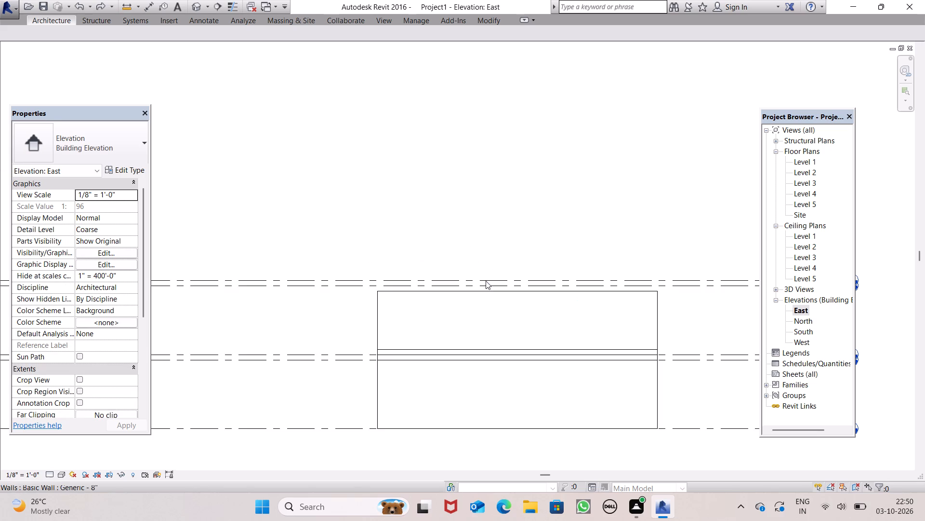
{"action": "scroll", "coordinate": [518, 284], "scroll_direction": "down", "scroll_amount": 8}
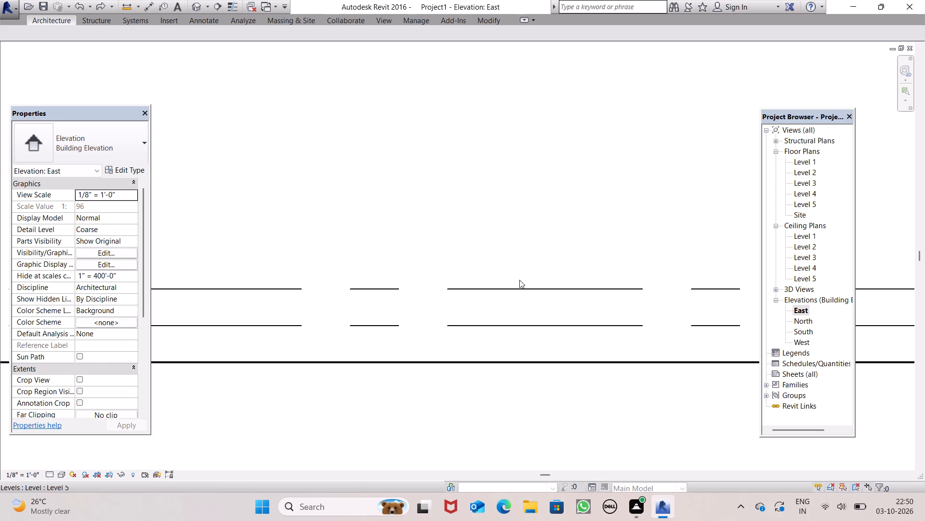
{"action": "scroll", "coordinate": [519, 282], "scroll_direction": "down", "scroll_amount": 13}
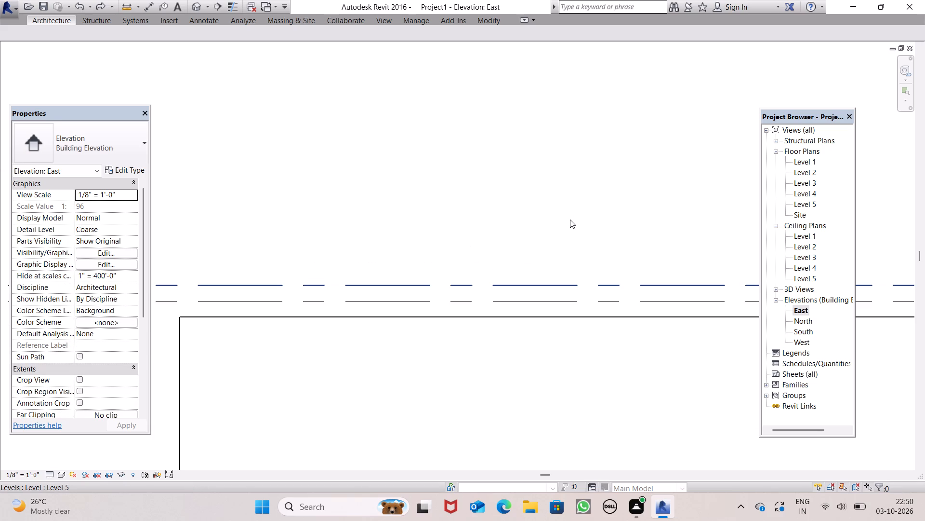
{"action": "scroll", "coordinate": [570, 221], "scroll_direction": "down", "scroll_amount": 10}
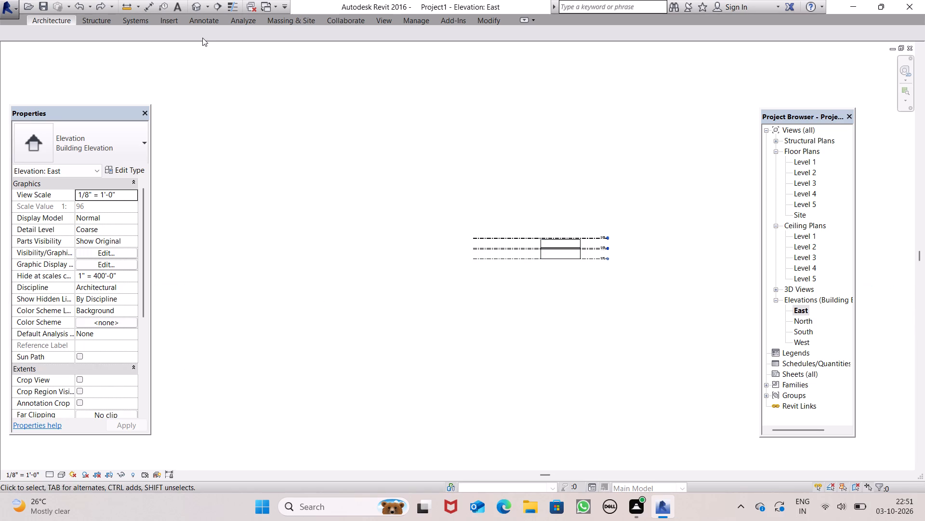
Return to the default 3D view and inspect the open-topped upper storey close up.
{"action": "left_click", "coordinate": [198, 7]}
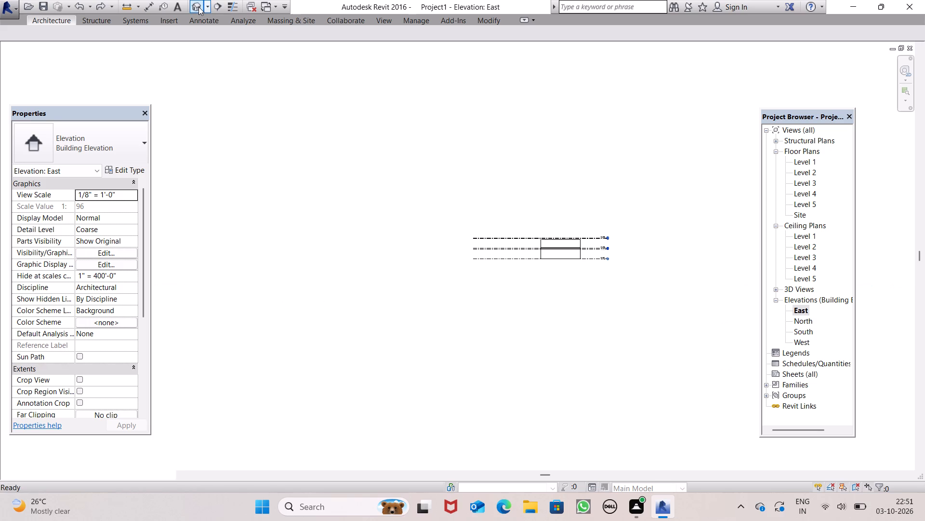
{"action": "left_click", "coordinate": [198, 7]}
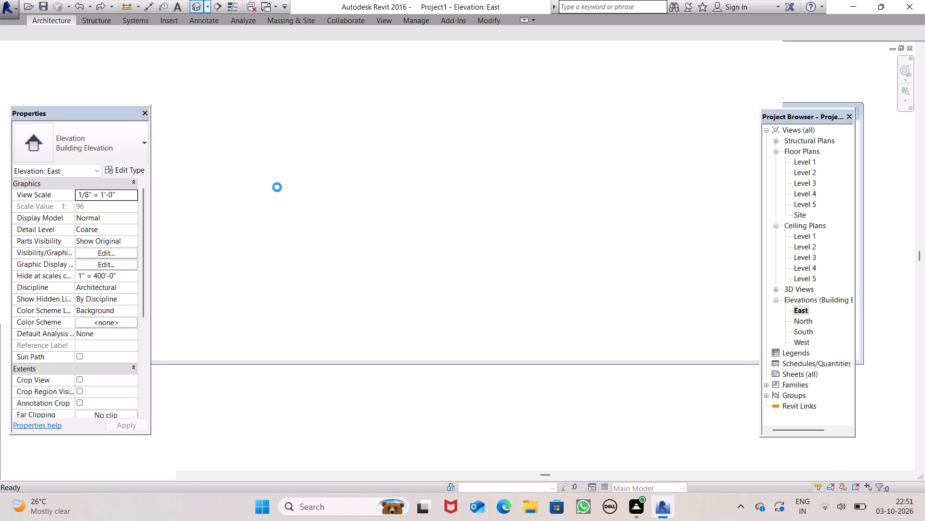
{"action": "scroll", "coordinate": [787, 196], "scroll_direction": "down", "scroll_amount": 1}
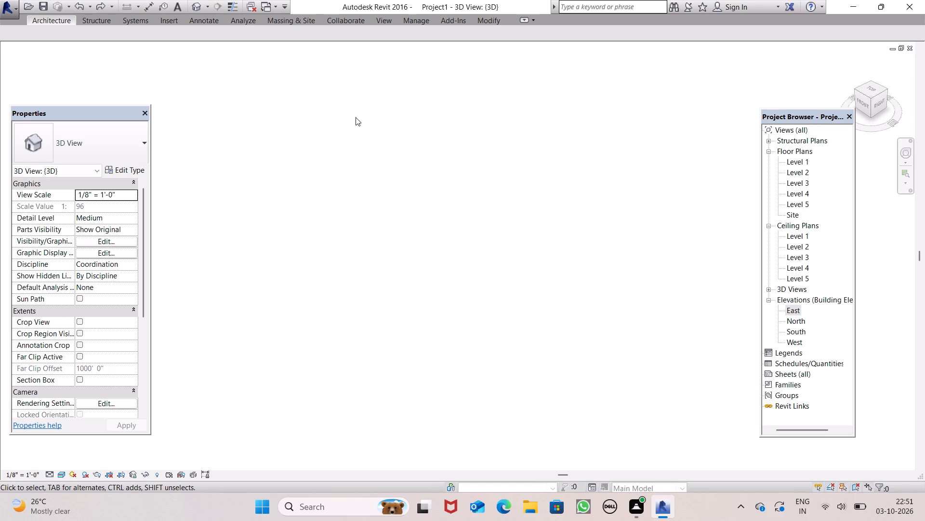
{"action": "scroll", "coordinate": [384, 166], "scroll_direction": "down", "scroll_amount": 7}
{"action": "scroll", "coordinate": [447, 209], "scroll_direction": "up", "scroll_amount": 1}
{"action": "scroll", "coordinate": [449, 216], "scroll_direction": "down", "scroll_amount": 6}
{"action": "scroll", "coordinate": [489, 218], "scroll_direction": "down", "scroll_amount": 8}
{"action": "scroll", "coordinate": [518, 259], "scroll_direction": "down", "scroll_amount": 5}
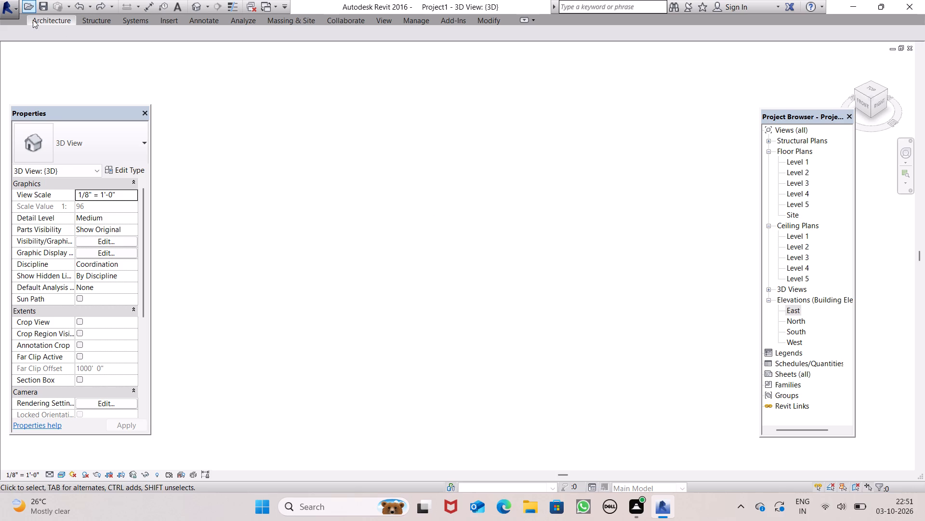
{"action": "left_click", "coordinate": [33, 20]}
{"action": "scroll", "coordinate": [401, 267], "scroll_direction": "up", "scroll_amount": 7}
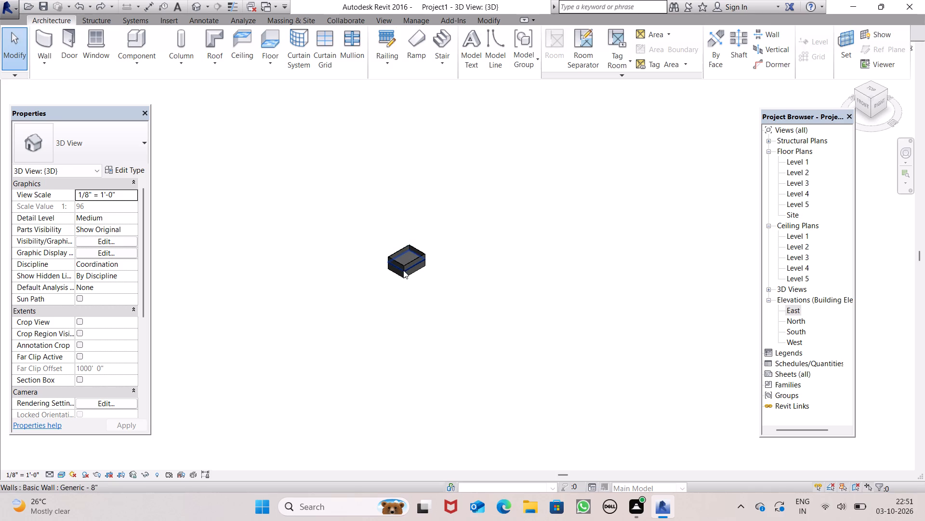
{"action": "scroll", "coordinate": [386, 260], "scroll_direction": "up", "scroll_amount": 10}
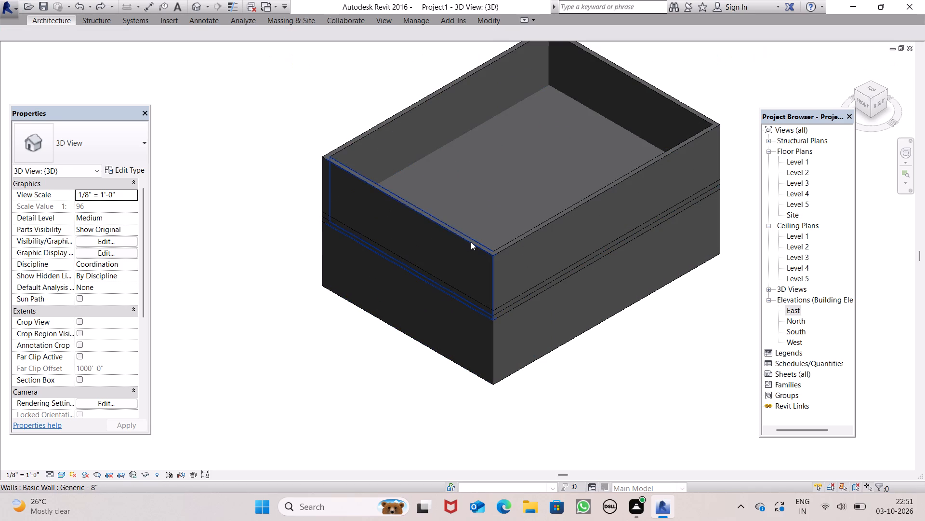
Undo two more operations in the 3D view, stepping back into the Level 3 roof footprint sketch.
{"action": "left_click", "coordinate": [471, 241]}
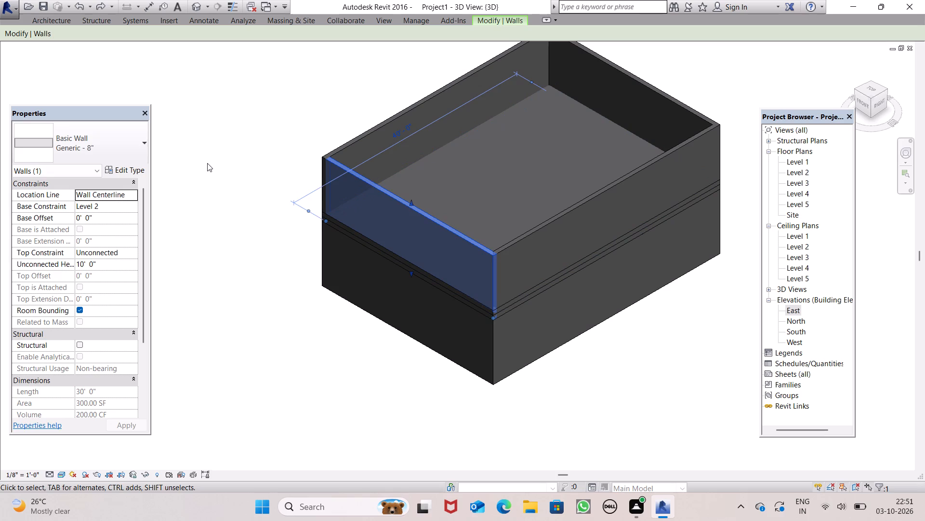
{"action": "left_click", "coordinate": [208, 163]}
{"action": "key", "text": "ctrl+z"}
{"action": "key", "text": "ctrl+z"}
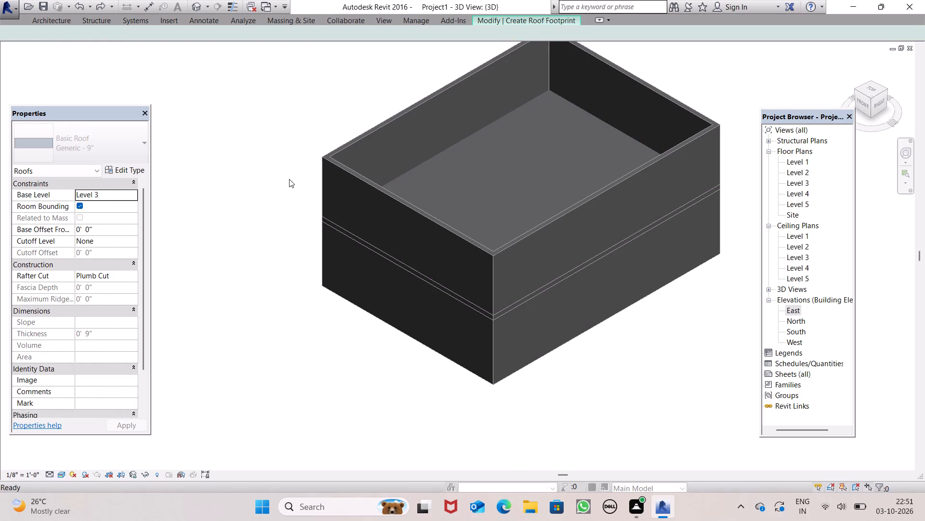
{"action": "left_click", "coordinate": [432, 216]}
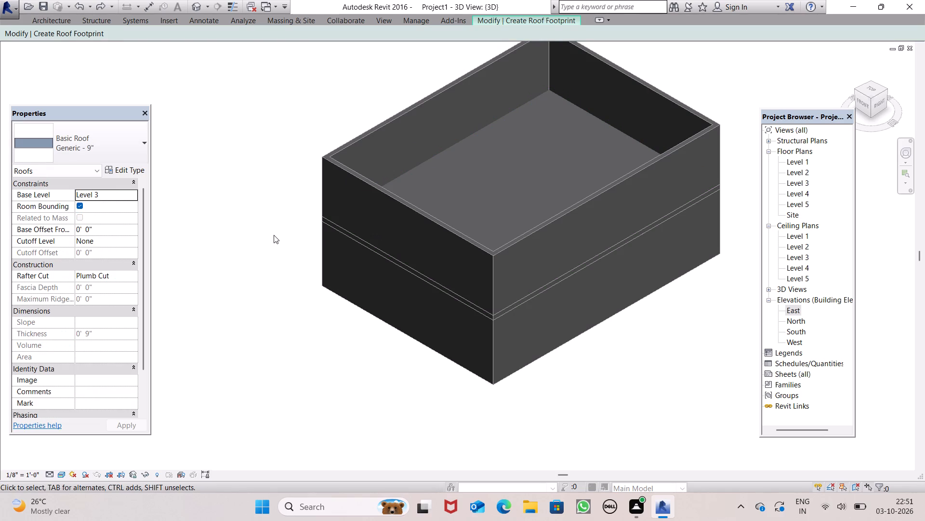
Undo one more operation in the 3D view to back out of the Level 3 roof footprint sketch.
{"action": "left_click", "coordinate": [273, 234]}
{"action": "left_click", "coordinate": [299, 241]}
{"action": "key", "text": "space"}
{"action": "left_click", "coordinate": [330, 303]}
{"action": "key", "text": "ctrl+z"}
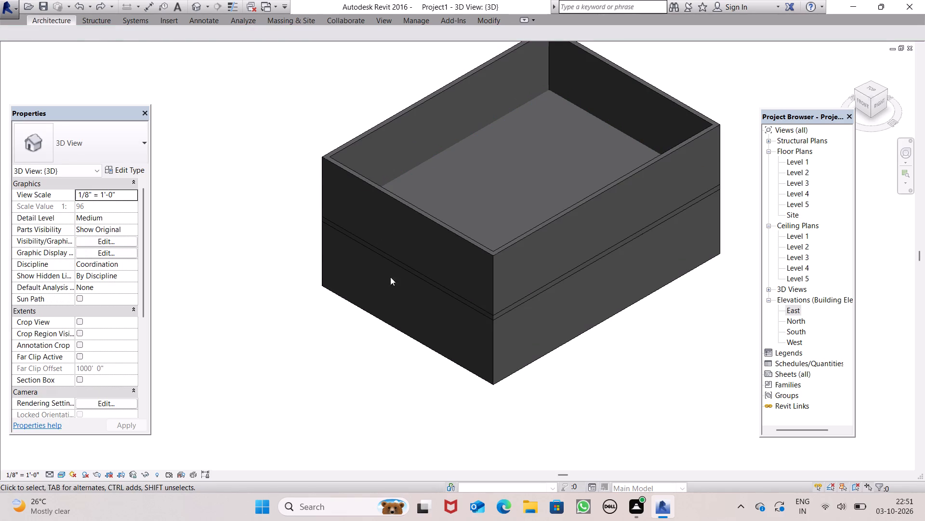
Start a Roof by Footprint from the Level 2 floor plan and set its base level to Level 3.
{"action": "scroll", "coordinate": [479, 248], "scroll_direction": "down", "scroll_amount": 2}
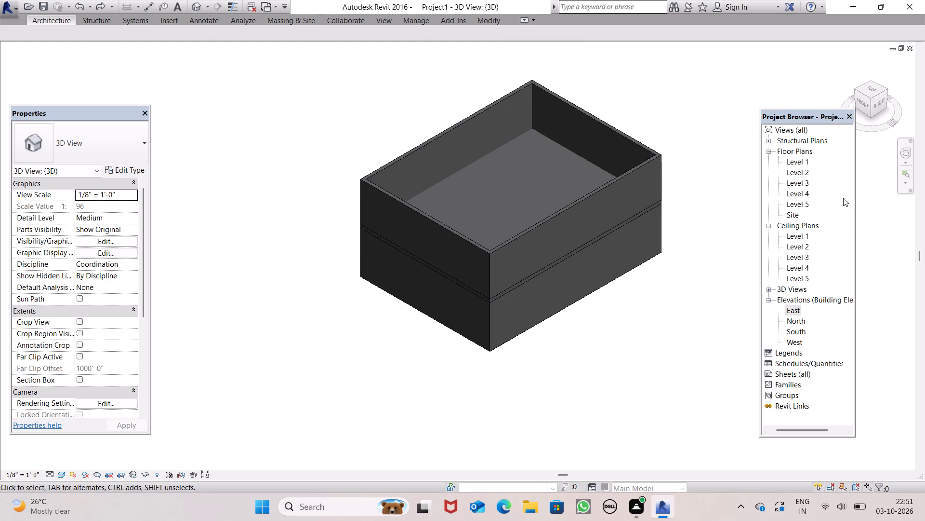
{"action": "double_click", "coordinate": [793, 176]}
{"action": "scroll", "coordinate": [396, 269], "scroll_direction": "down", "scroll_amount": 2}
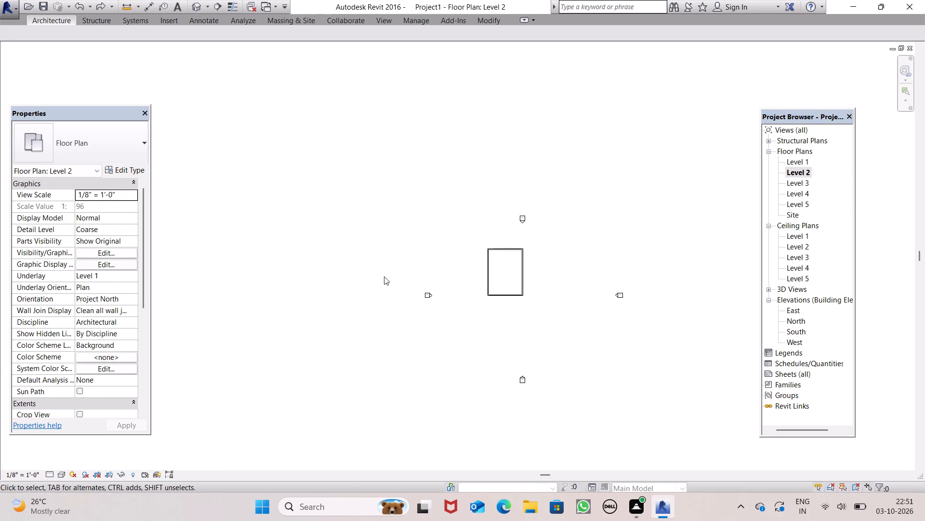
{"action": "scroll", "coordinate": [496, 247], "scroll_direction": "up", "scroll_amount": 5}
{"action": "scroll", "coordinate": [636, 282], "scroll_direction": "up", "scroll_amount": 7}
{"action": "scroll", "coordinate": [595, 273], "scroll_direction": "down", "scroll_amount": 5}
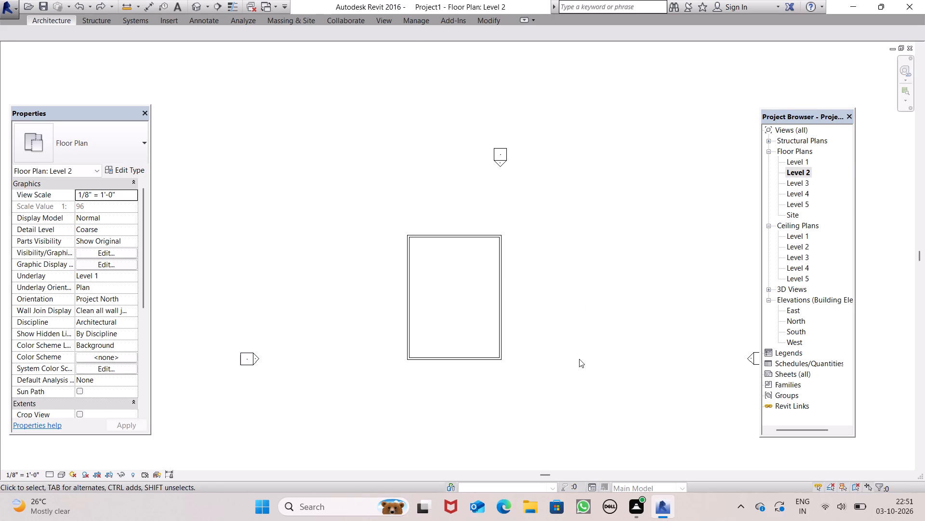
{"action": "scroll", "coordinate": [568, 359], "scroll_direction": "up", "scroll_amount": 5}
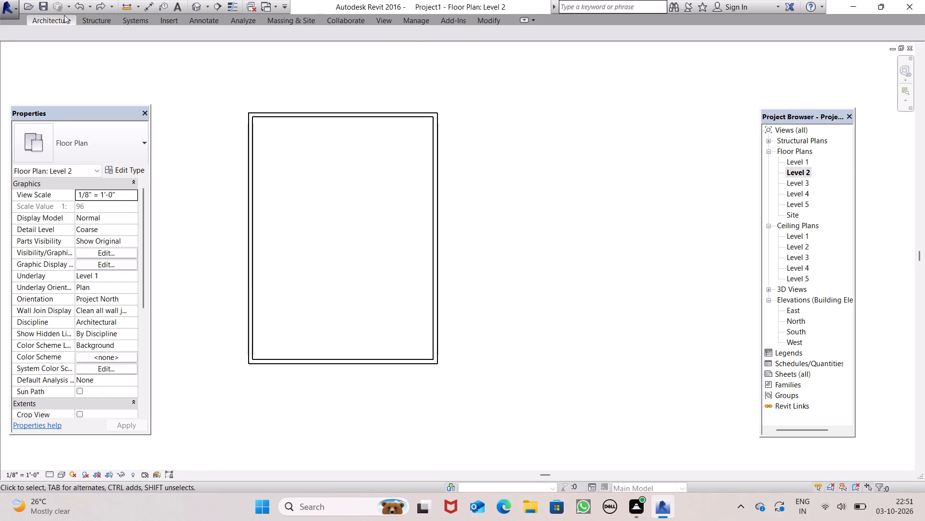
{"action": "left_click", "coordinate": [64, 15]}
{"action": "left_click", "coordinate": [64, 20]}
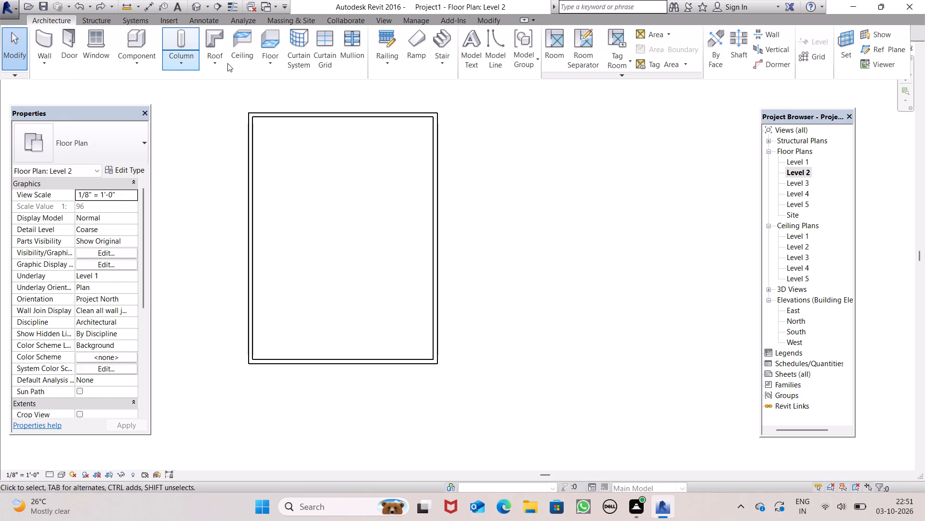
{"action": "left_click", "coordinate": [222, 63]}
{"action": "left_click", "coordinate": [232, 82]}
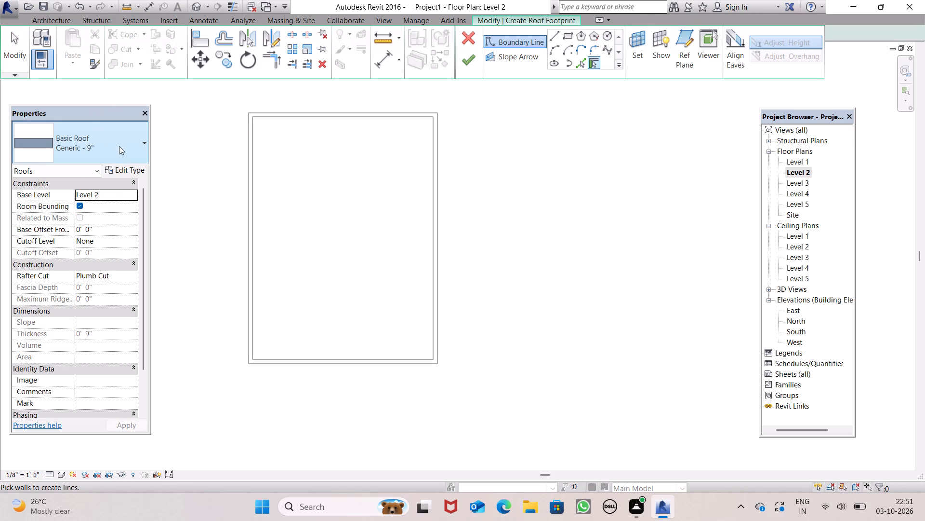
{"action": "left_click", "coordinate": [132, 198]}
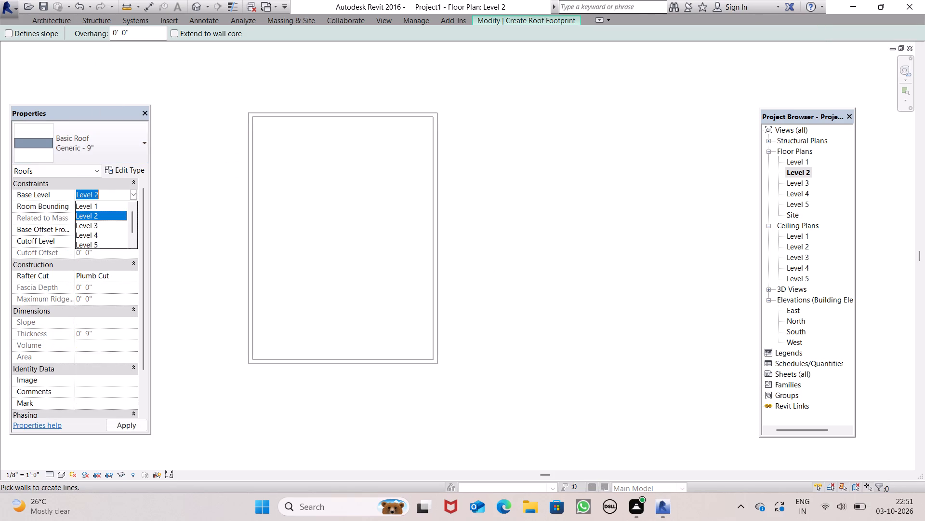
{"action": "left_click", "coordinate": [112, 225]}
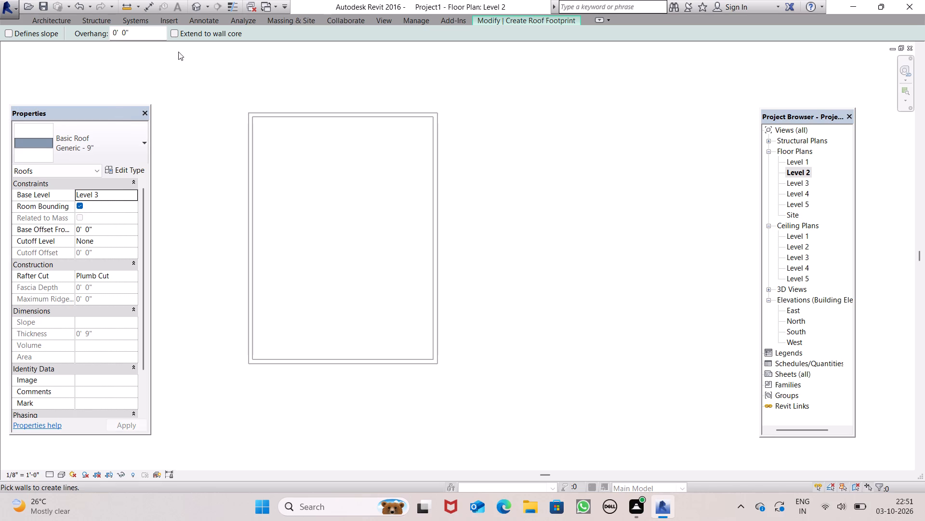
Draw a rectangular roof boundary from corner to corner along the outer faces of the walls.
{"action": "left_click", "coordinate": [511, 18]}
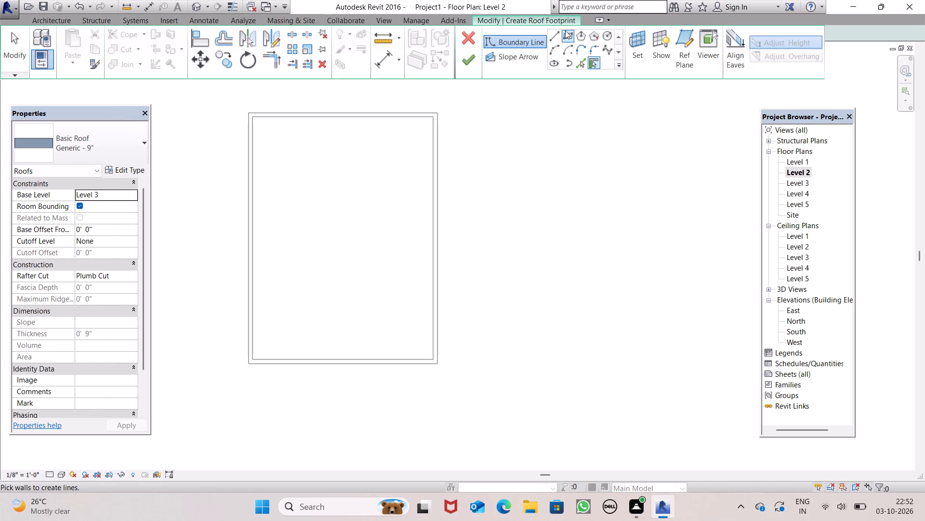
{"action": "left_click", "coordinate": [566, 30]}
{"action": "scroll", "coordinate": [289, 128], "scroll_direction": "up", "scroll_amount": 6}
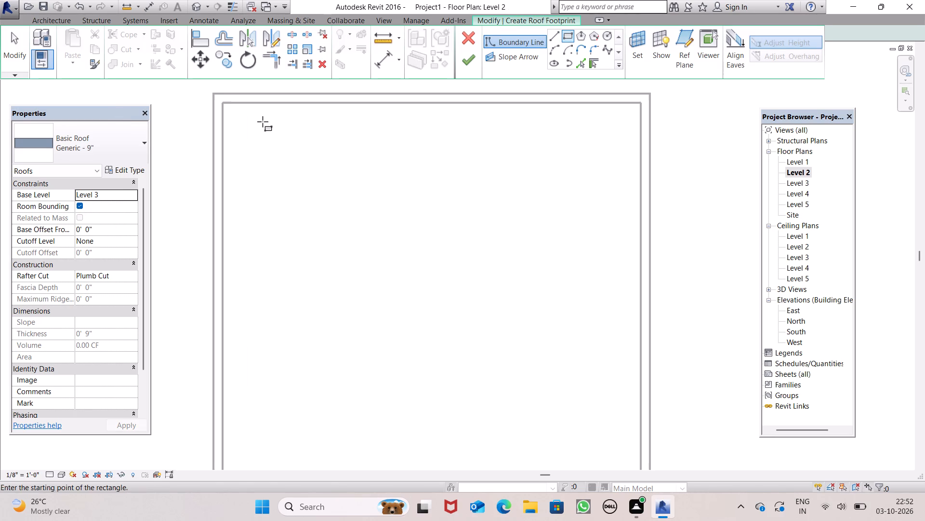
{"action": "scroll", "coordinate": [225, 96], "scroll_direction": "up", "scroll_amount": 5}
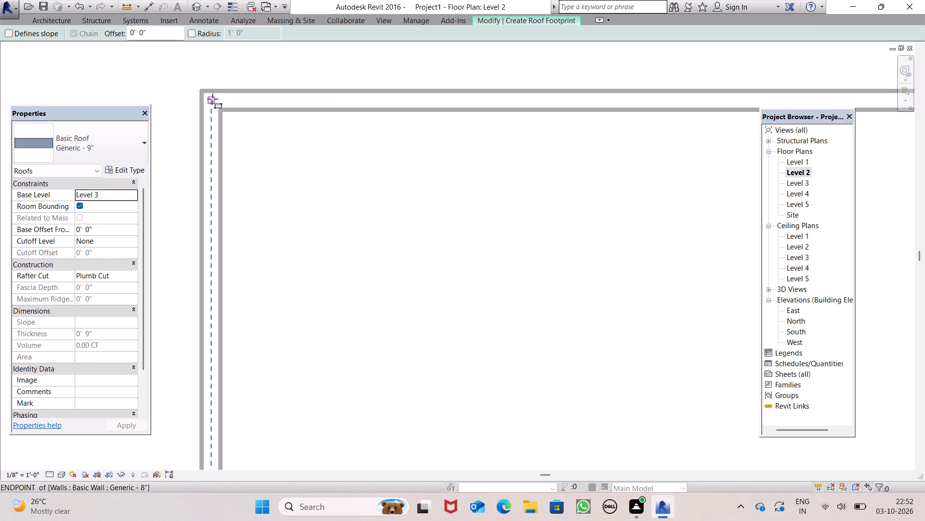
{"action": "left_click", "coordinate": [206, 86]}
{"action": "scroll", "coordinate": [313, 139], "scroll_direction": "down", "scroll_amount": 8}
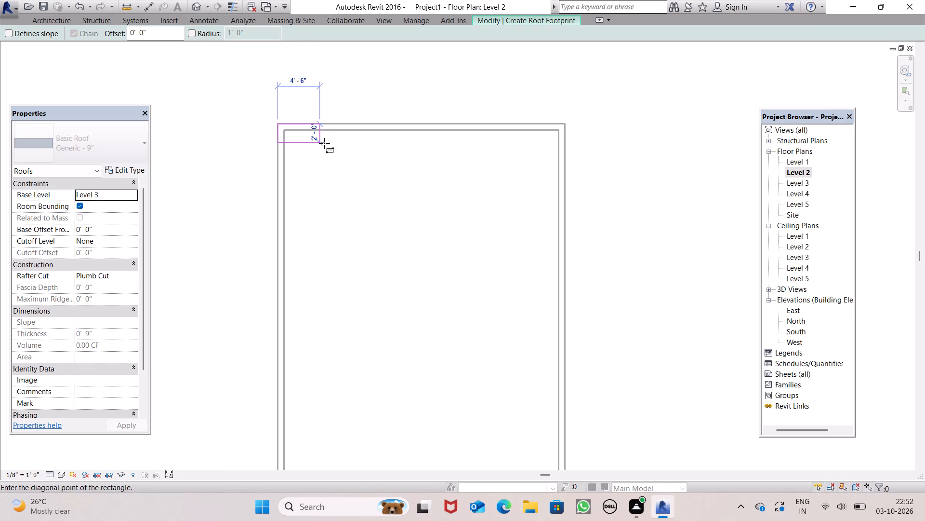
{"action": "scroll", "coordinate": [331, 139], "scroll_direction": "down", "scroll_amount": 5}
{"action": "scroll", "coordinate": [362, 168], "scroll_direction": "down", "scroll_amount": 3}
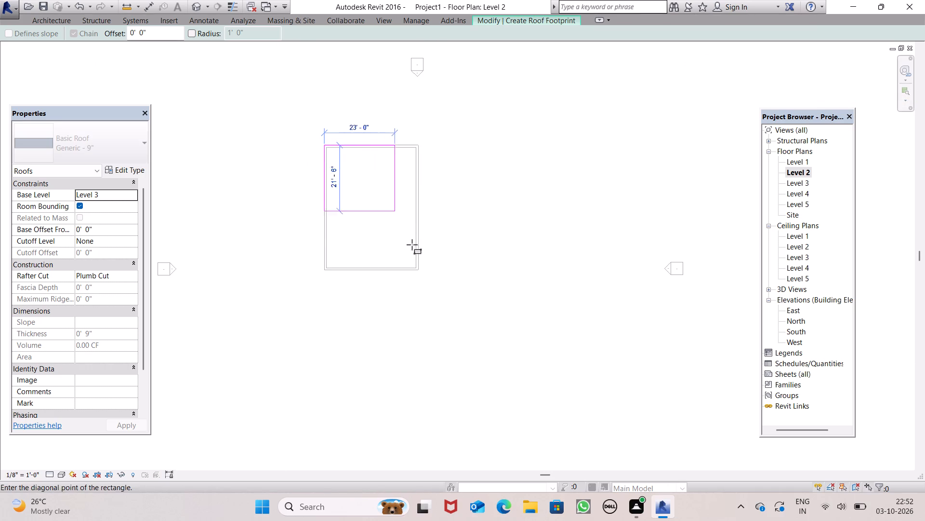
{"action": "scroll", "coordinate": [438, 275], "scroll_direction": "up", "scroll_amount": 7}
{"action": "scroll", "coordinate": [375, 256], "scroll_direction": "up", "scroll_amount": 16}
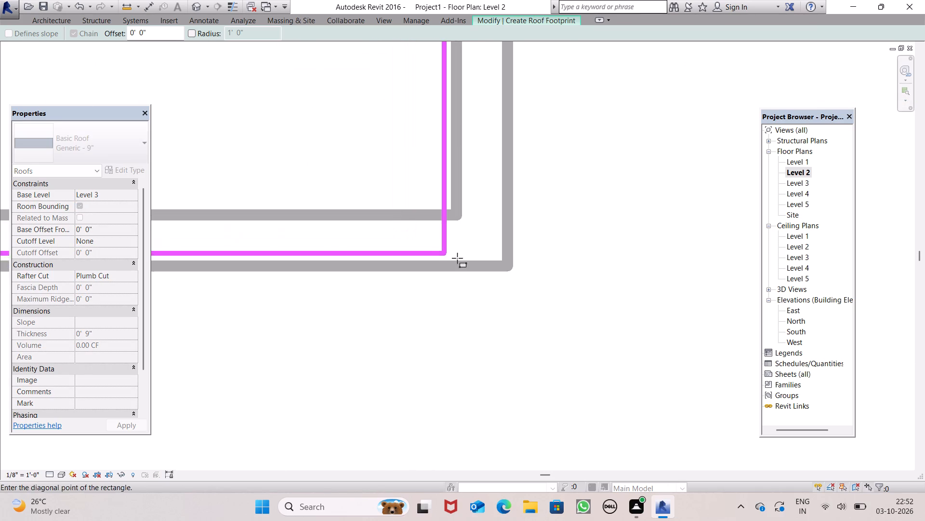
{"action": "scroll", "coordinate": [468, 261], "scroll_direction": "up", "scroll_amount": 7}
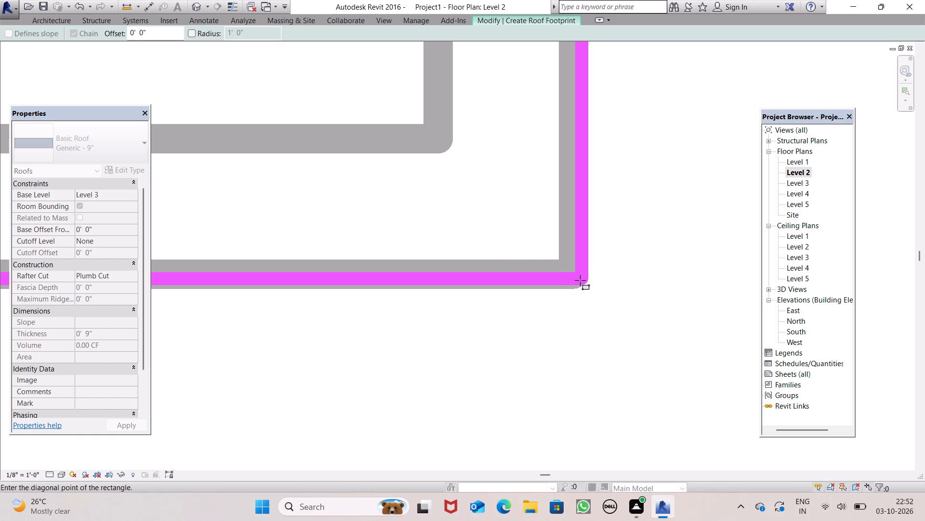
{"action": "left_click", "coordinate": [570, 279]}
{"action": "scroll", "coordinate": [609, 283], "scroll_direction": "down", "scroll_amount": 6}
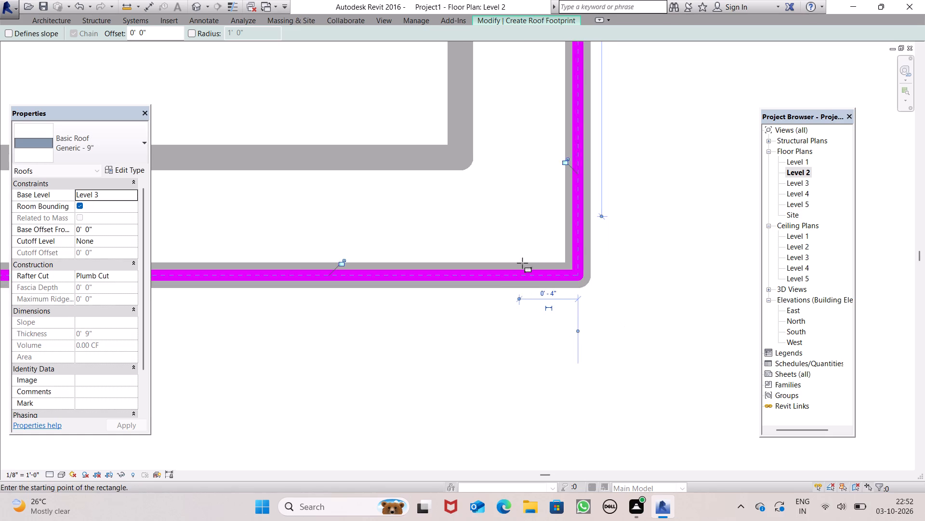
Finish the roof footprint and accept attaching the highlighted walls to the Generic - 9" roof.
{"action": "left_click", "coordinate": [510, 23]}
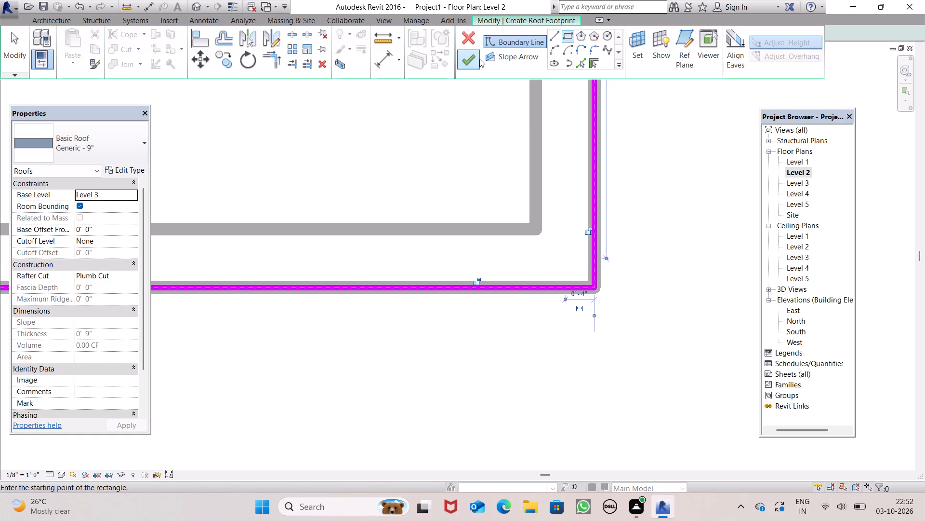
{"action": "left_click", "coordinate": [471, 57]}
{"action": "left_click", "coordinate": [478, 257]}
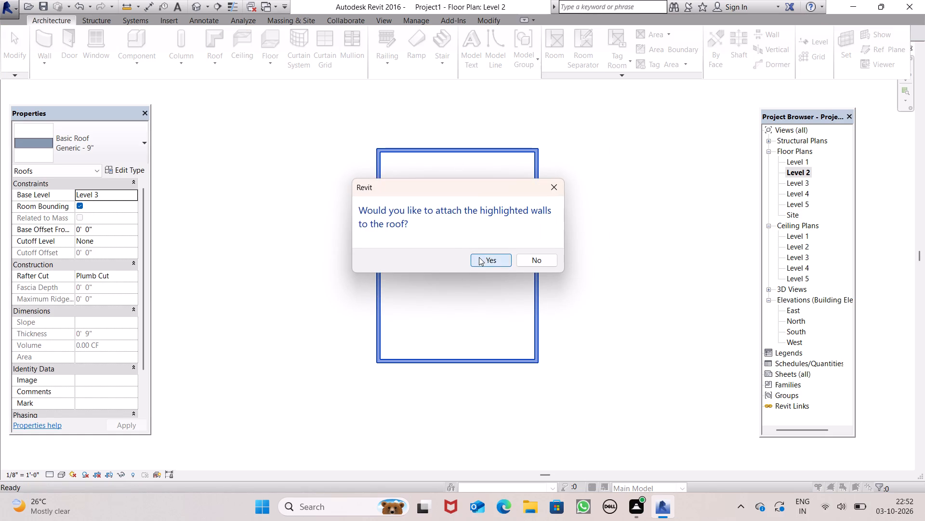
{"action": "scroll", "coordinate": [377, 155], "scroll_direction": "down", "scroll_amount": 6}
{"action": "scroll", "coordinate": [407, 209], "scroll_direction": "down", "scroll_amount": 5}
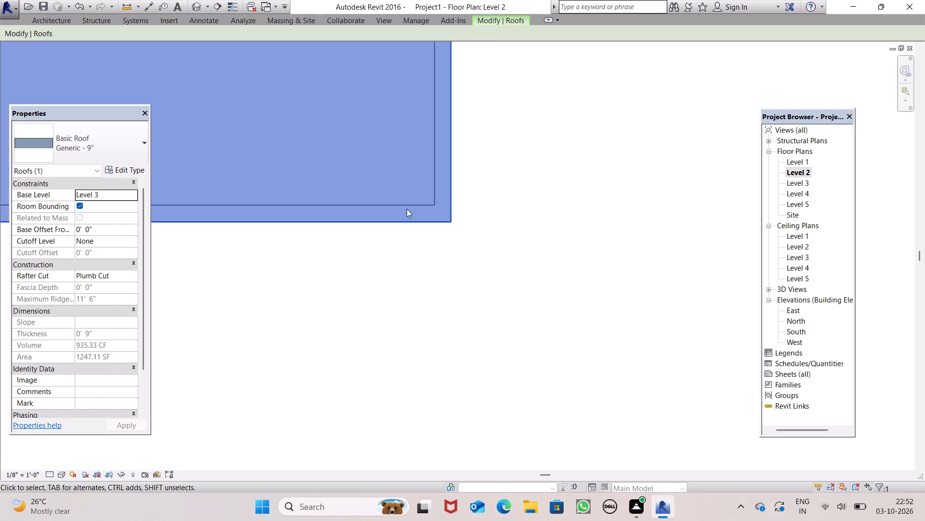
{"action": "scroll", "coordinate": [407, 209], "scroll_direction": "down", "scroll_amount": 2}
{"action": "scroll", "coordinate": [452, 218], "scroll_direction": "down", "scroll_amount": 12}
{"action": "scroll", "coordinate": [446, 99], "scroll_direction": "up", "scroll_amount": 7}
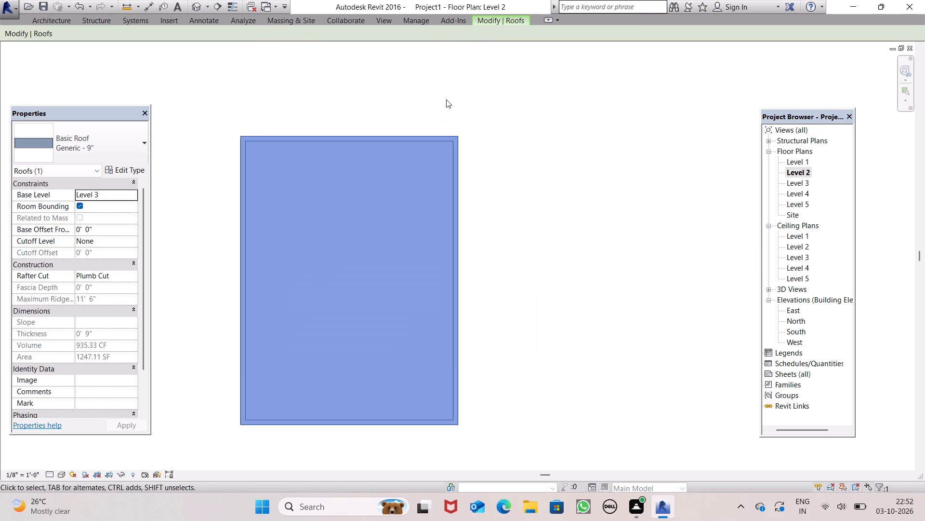
Open the default 3D view and inspect how the roof sits on the building.
{"action": "left_click", "coordinate": [793, 311]}
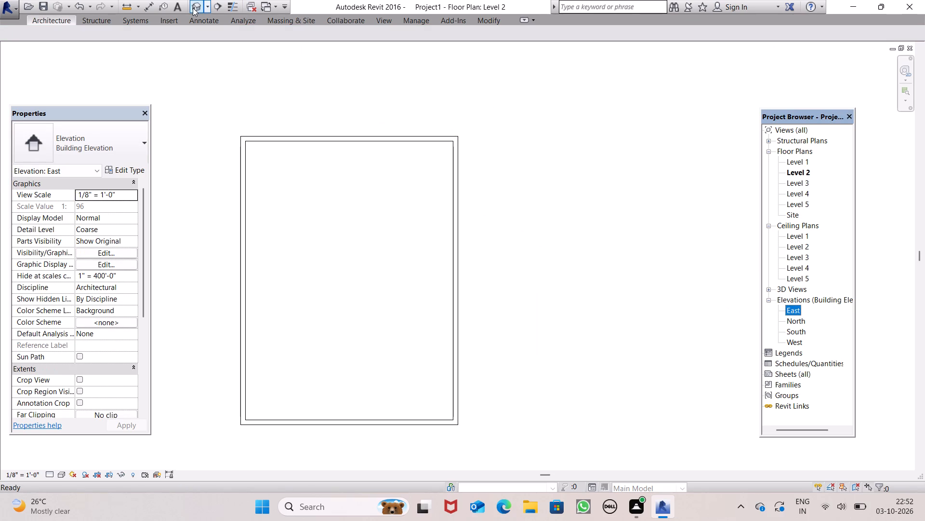
{"action": "left_click", "coordinate": [191, 7]}
{"action": "left_click", "coordinate": [191, 11]}
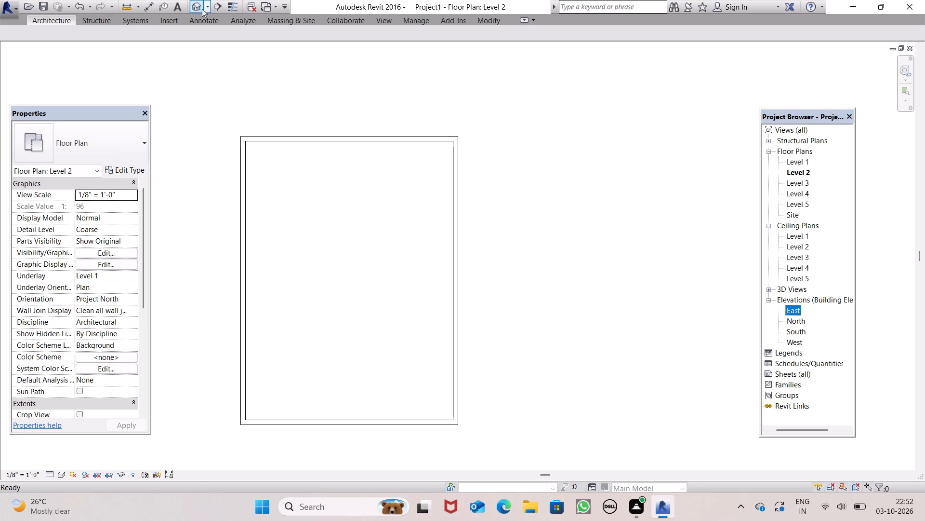
{"action": "left_click", "coordinate": [579, 185]}
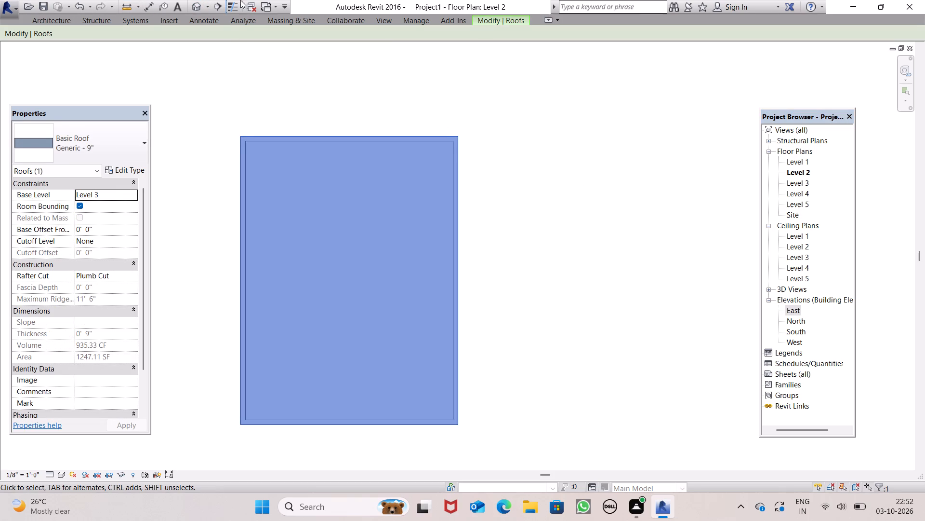
{"action": "left_click", "coordinate": [197, 6]}
{"action": "scroll", "coordinate": [385, 119], "scroll_direction": "down", "scroll_amount": 3}
{"action": "scroll", "coordinate": [425, 202], "scroll_direction": "up", "scroll_amount": 5}
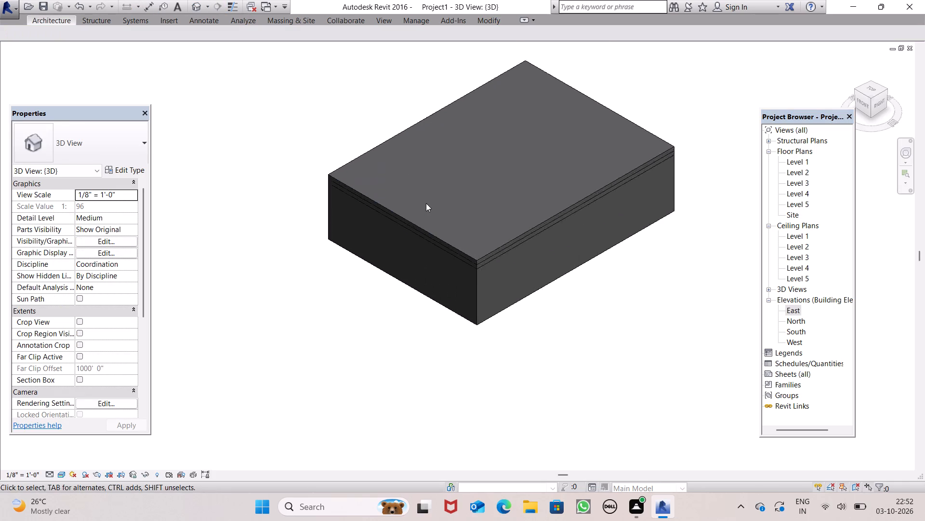
{"action": "scroll", "coordinate": [426, 203], "scroll_direction": "up", "scroll_amount": 5}
{"action": "scroll", "coordinate": [447, 252], "scroll_direction": "down", "scroll_amount": 5}
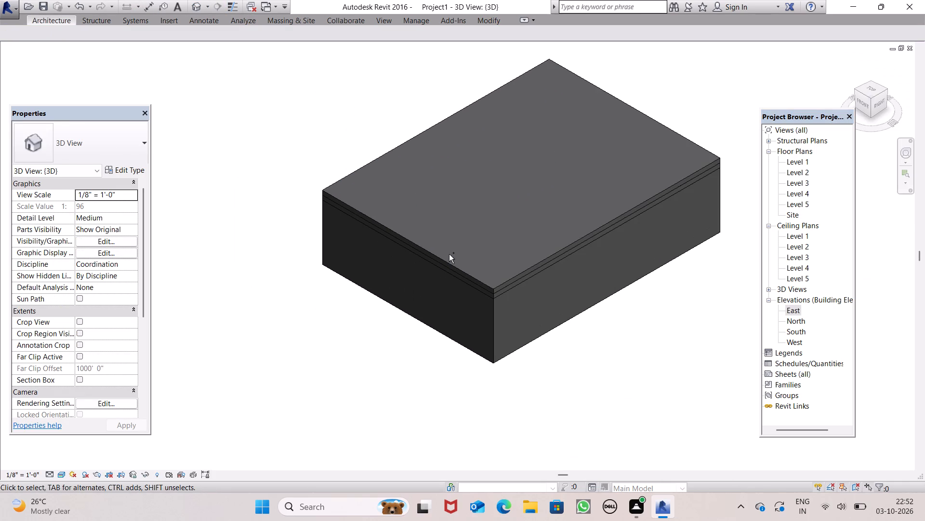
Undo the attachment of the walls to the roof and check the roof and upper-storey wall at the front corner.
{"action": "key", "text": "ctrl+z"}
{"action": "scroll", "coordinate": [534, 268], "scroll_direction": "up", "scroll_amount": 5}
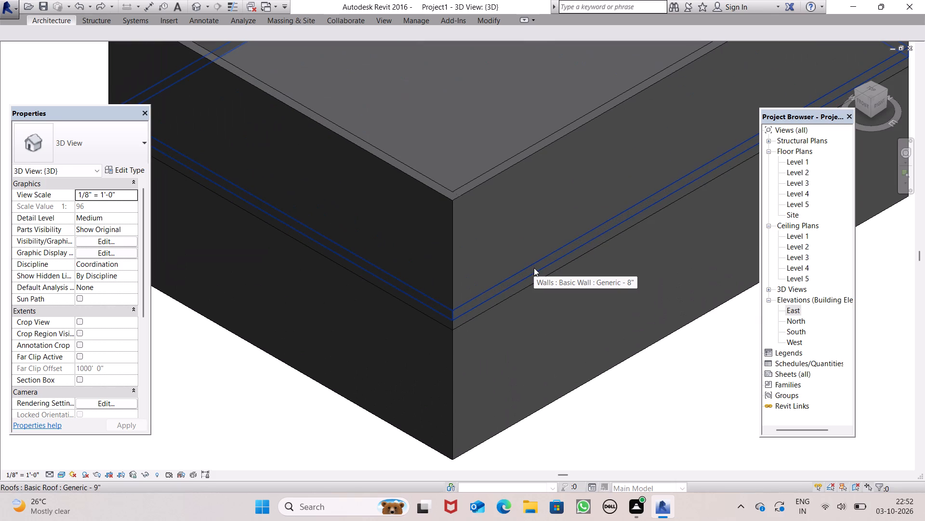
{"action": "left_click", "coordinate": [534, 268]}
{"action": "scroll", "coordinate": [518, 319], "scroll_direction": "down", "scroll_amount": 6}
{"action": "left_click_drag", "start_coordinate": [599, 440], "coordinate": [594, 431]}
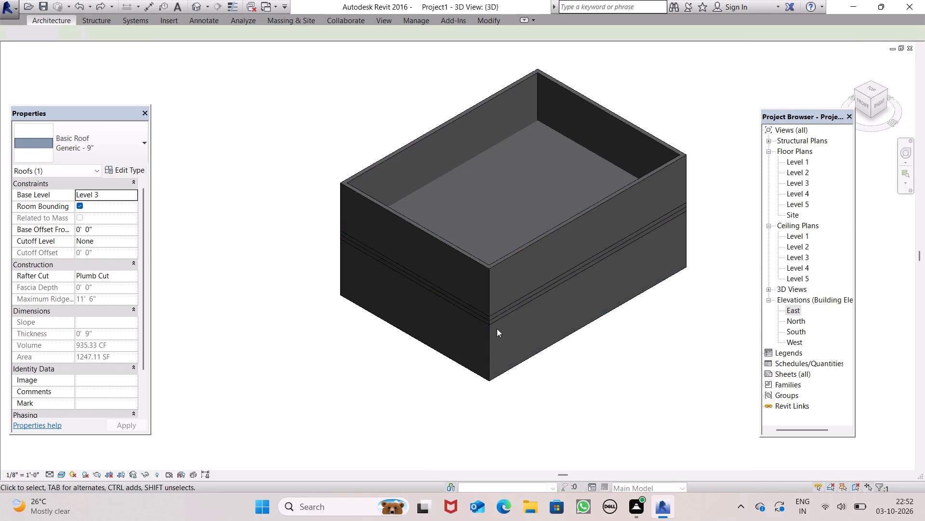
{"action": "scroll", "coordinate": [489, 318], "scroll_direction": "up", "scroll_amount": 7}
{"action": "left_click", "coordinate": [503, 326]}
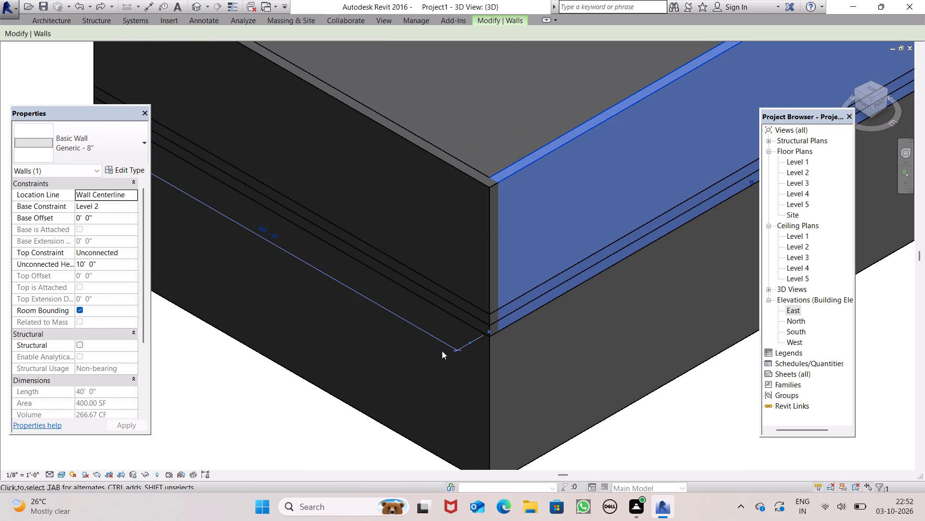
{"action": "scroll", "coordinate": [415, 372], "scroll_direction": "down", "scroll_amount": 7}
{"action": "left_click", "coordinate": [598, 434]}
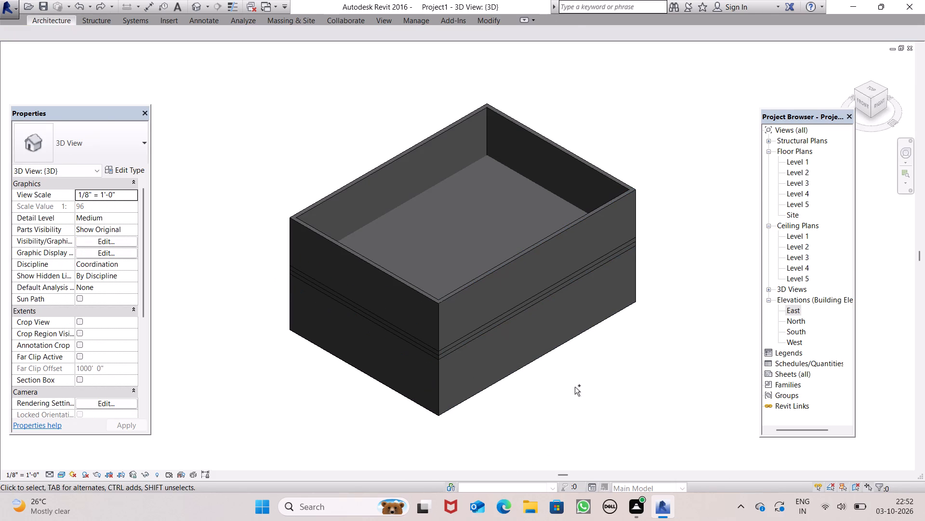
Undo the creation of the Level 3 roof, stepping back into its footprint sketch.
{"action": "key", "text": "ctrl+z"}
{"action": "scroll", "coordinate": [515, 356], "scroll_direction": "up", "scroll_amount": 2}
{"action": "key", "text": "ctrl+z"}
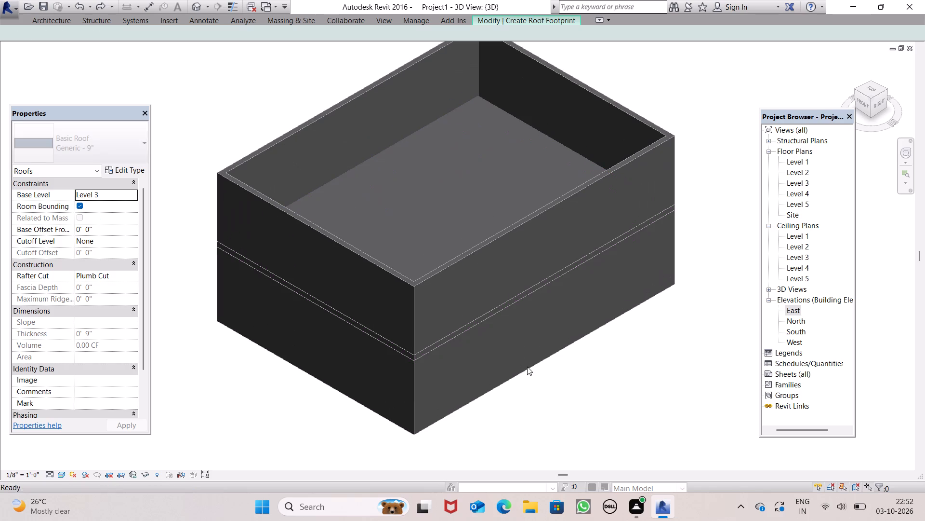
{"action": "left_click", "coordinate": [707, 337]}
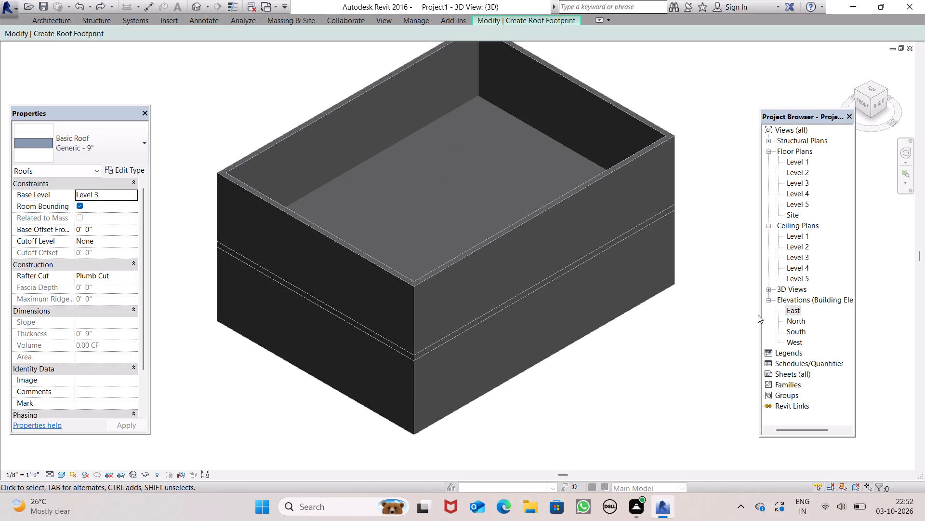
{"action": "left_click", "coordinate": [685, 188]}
Quit the Level 3 roof footprint sketch and discard the unfinished roof.
{"action": "double_click", "coordinate": [786, 309]}
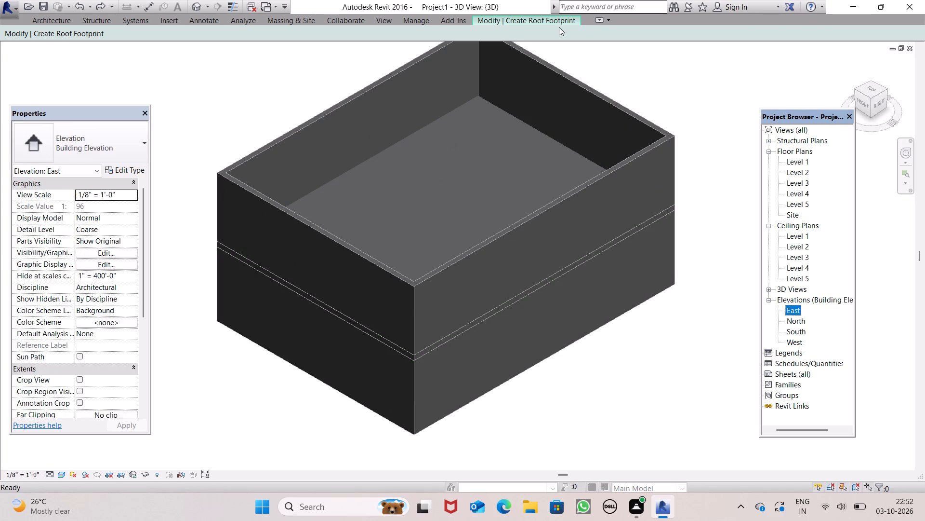
{"action": "left_click", "coordinate": [559, 27]}
{"action": "left_click", "coordinate": [566, 20]}
{"action": "double_click", "coordinate": [566, 20]}
{"action": "left_click", "coordinate": [699, 121]}
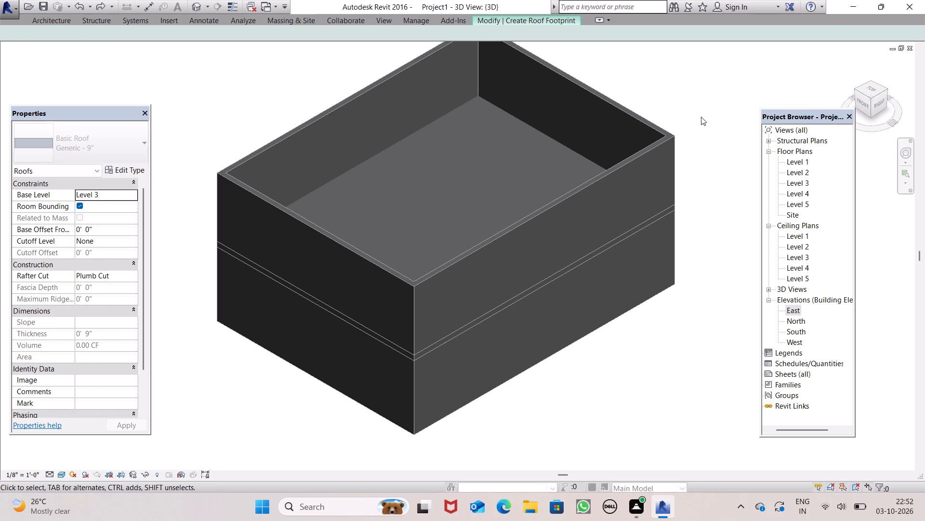
{"action": "double_click", "coordinate": [524, 19]}
{"action": "left_click", "coordinate": [525, 18]}
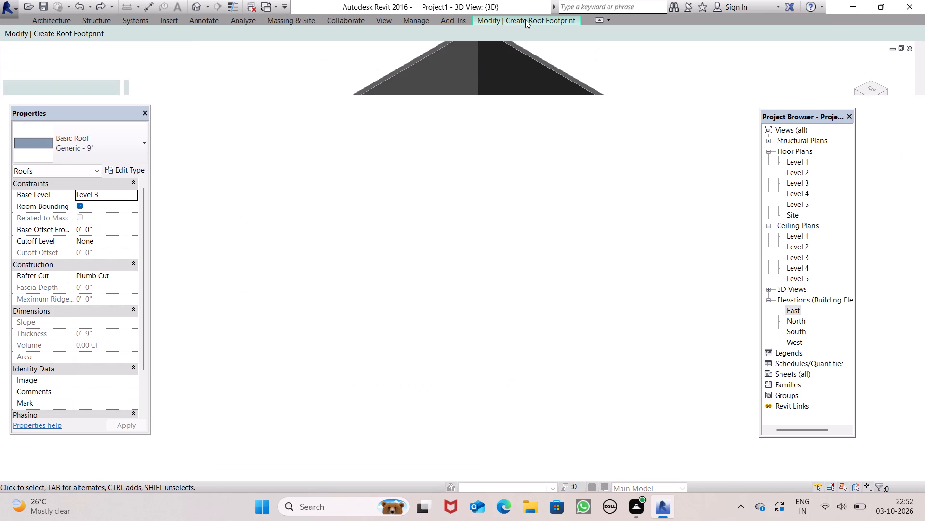
{"action": "left_click", "coordinate": [472, 41]}
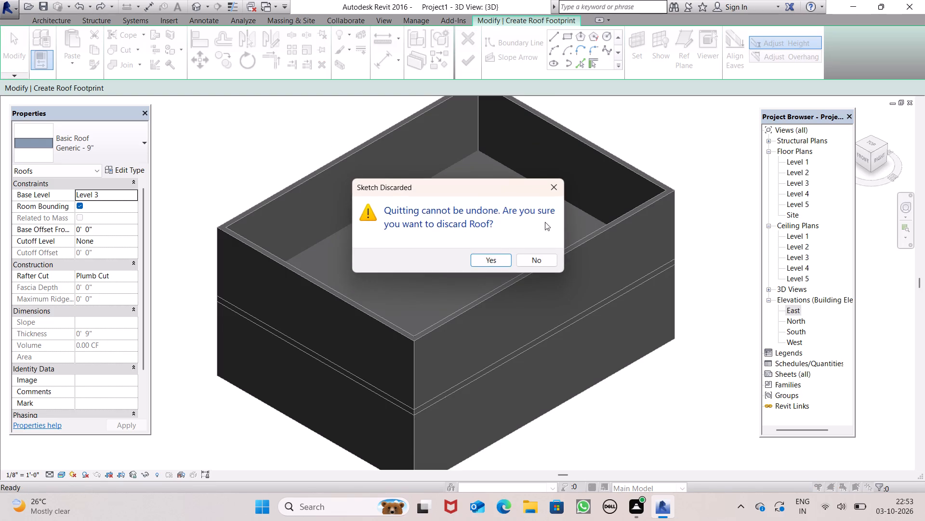
{"action": "left_click", "coordinate": [475, 258]}
{"action": "left_click", "coordinate": [697, 326]}
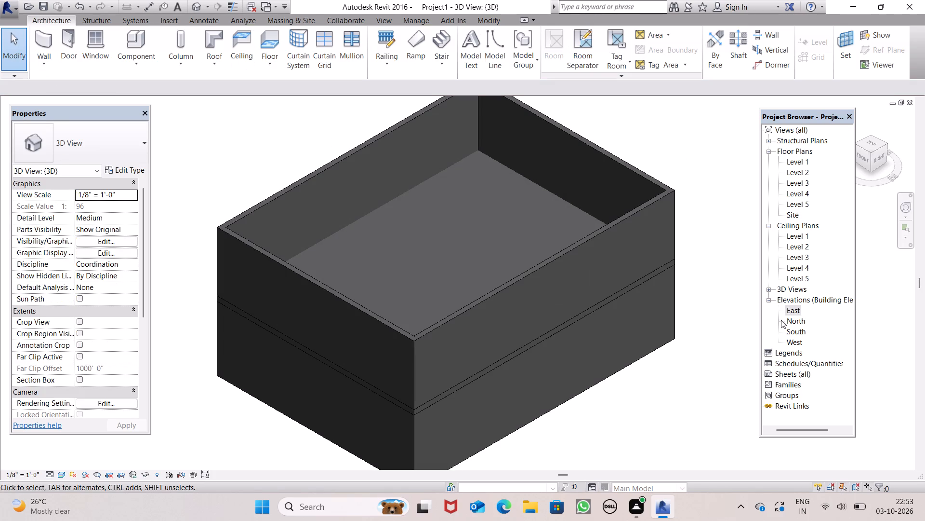
Open the East elevation and examine how the upper-storey walls line up with the level lines.
{"action": "double_click", "coordinate": [792, 316]}
{"action": "double_click", "coordinate": [792, 308]}
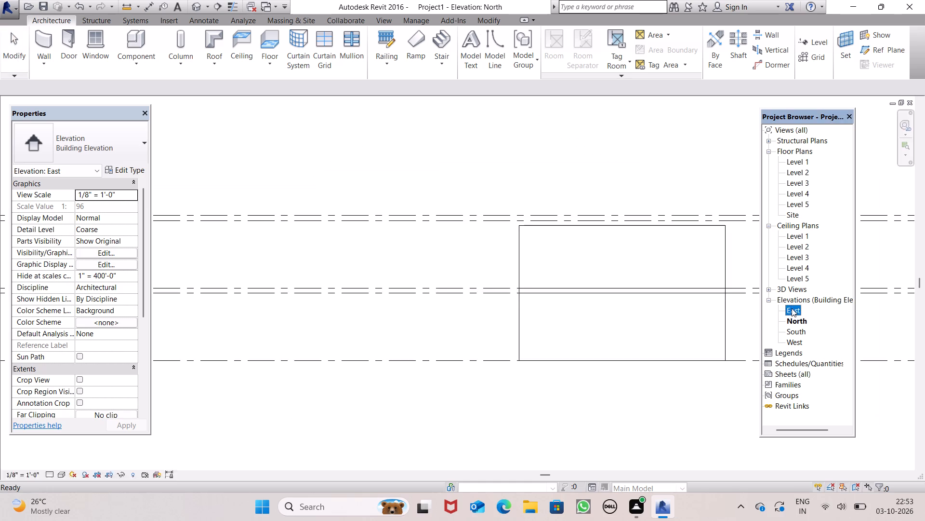
{"action": "scroll", "coordinate": [580, 308], "scroll_direction": "up", "scroll_amount": 15}
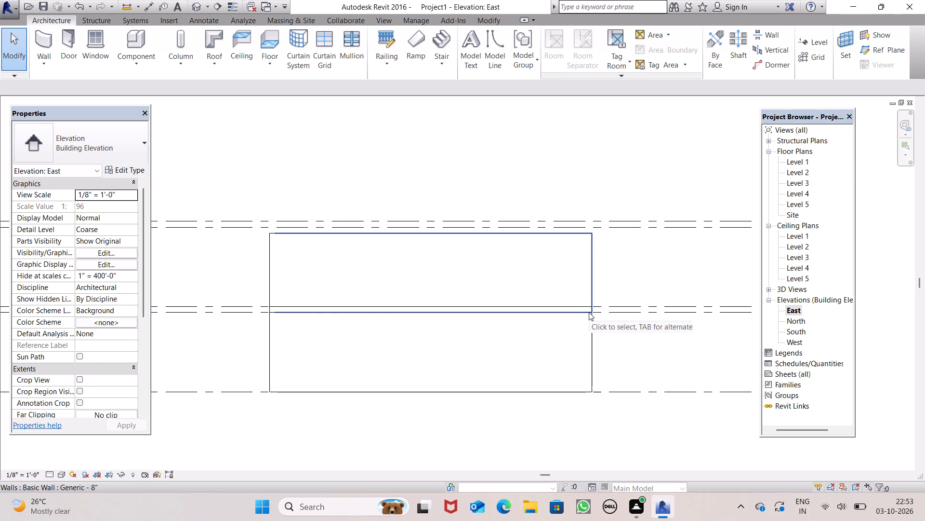
{"action": "scroll", "coordinate": [608, 333], "scroll_direction": "down", "scroll_amount": 7}
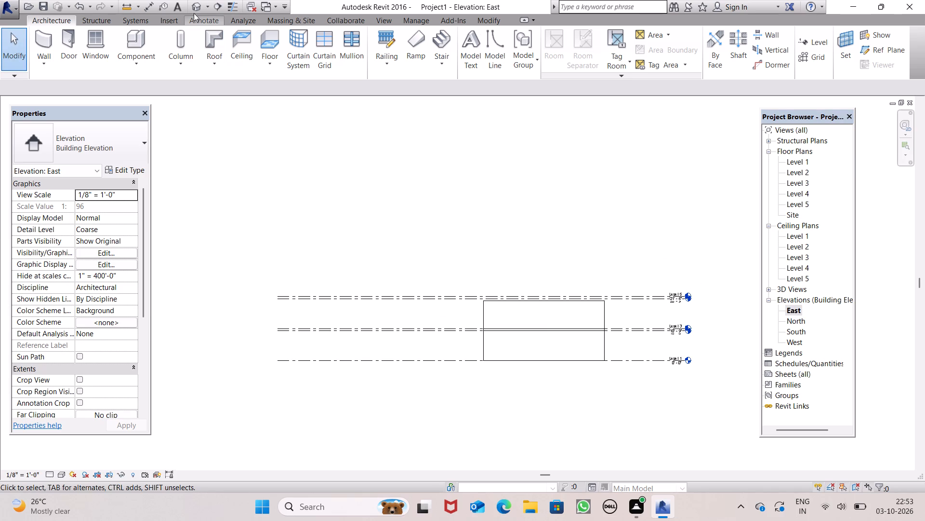
Return to the default 3D view and undo the placement of the upper-storey walls.
{"action": "left_click", "coordinate": [192, 2]}
{"action": "key", "text": "ctrl+z"}
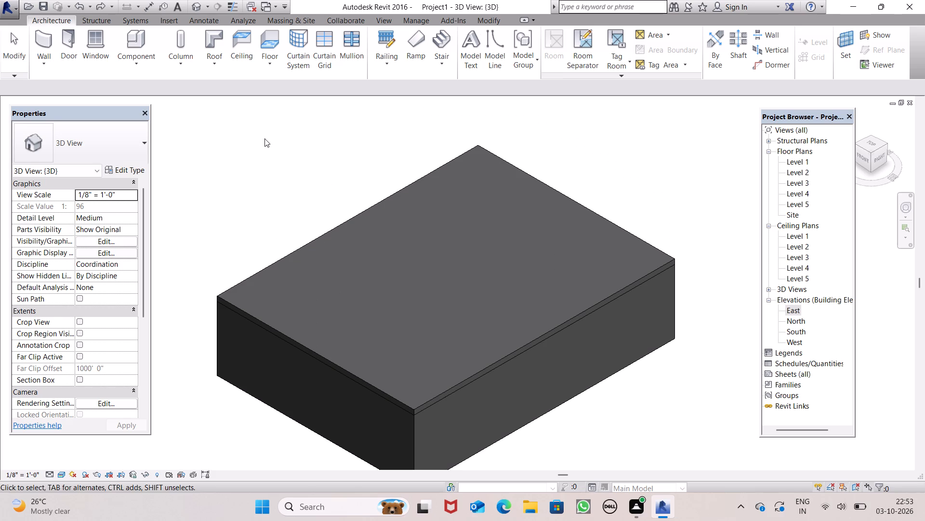
{"action": "scroll", "coordinate": [291, 191], "scroll_direction": "down", "scroll_amount": 4}
{"action": "scroll", "coordinate": [335, 276], "scroll_direction": "up", "scroll_amount": 5}
{"action": "scroll", "coordinate": [347, 286], "scroll_direction": "down", "scroll_amount": 3}
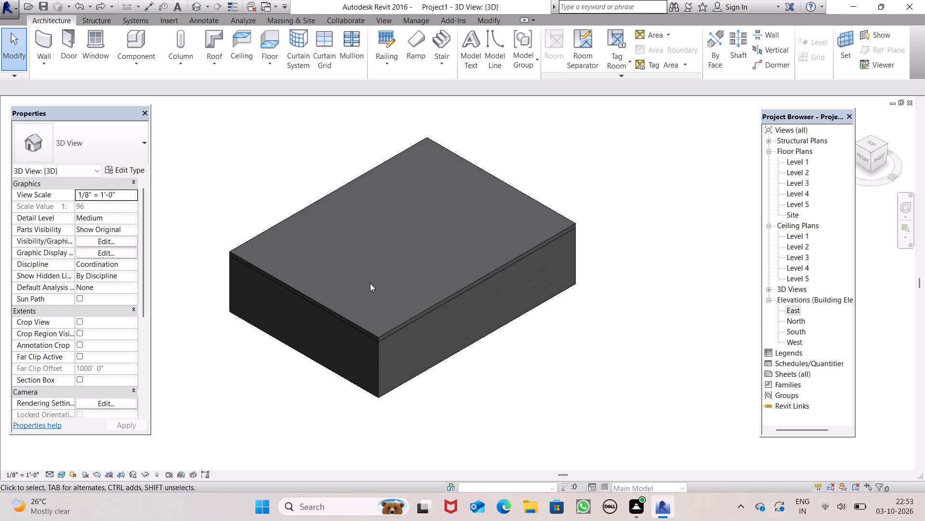
Examine the lower storey and its roof against the levels in the East elevation, and check the Level 3 floor plan.
{"action": "double_click", "coordinate": [790, 312]}
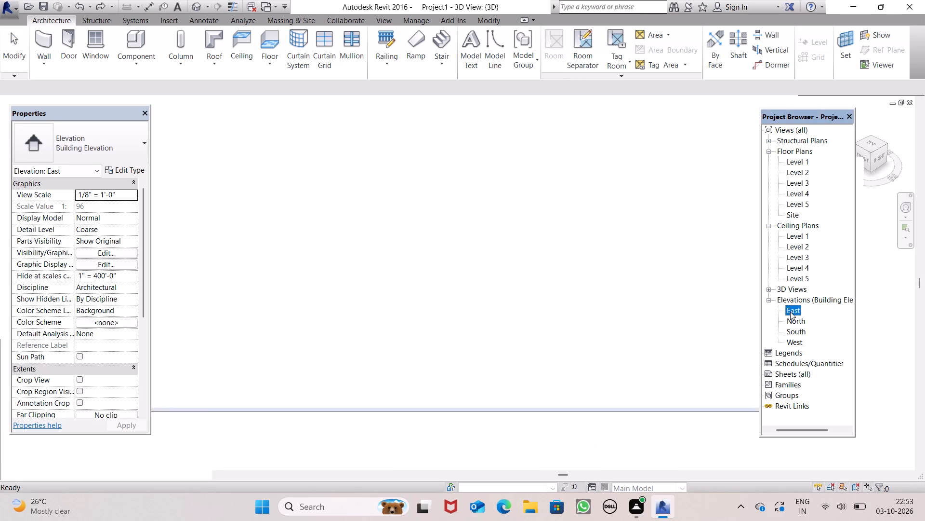
{"action": "scroll", "coordinate": [641, 400], "scroll_direction": "up", "scroll_amount": 1}
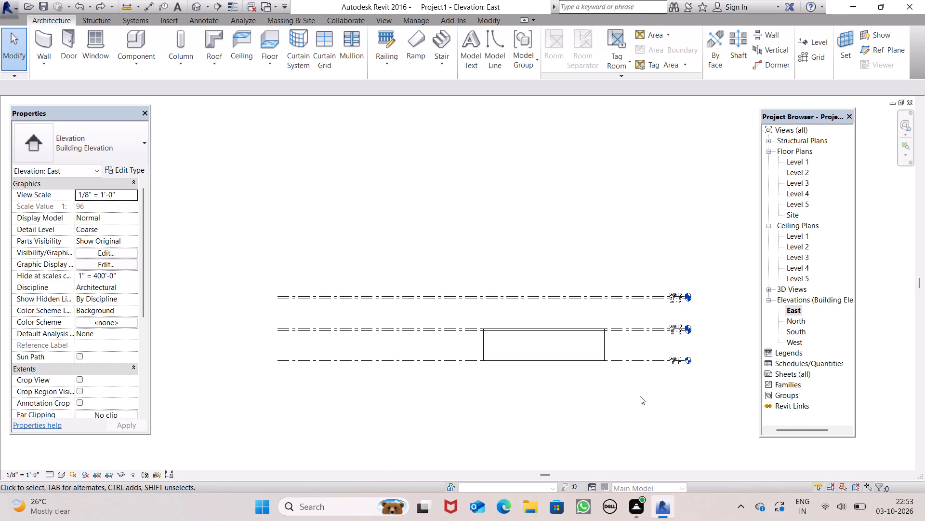
{"action": "scroll", "coordinate": [640, 396], "scroll_direction": "up", "scroll_amount": 6}
{"action": "scroll", "coordinate": [630, 287], "scroll_direction": "up", "scroll_amount": 5}
{"action": "scroll", "coordinate": [623, 273], "scroll_direction": "down", "scroll_amount": 6}
{"action": "scroll", "coordinate": [581, 197], "scroll_direction": "up", "scroll_amount": 3}
{"action": "double_click", "coordinate": [803, 185]}
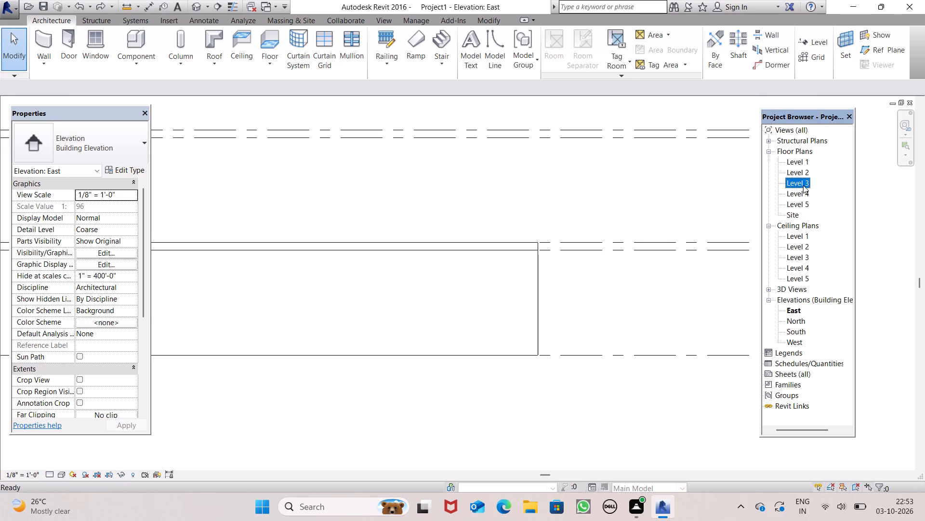
{"action": "scroll", "coordinate": [564, 189], "scroll_direction": "down", "scroll_amount": 2}
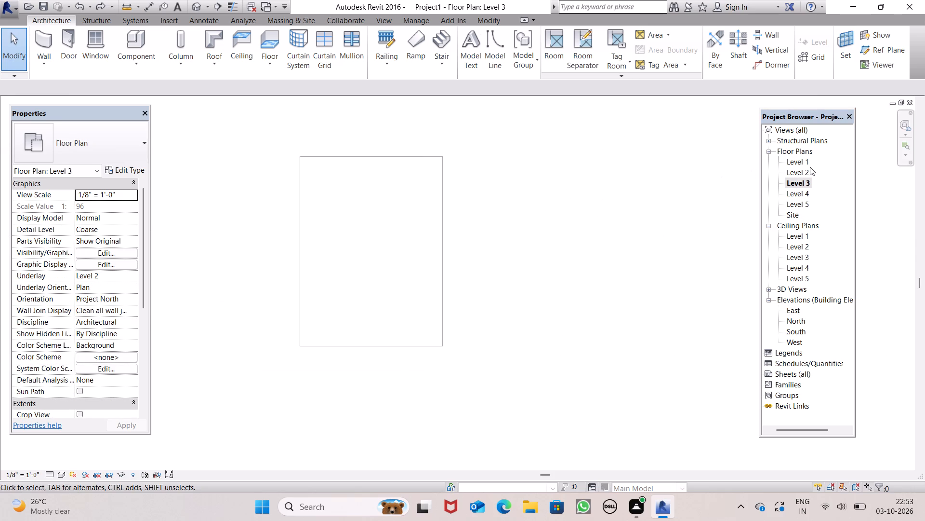
On the Level 2 plan, draw a rectangle of 10' high Generic - 8" walls based at Level 3, following the existing wall centerlines corner to corner.
{"action": "double_click", "coordinate": [804, 168]}
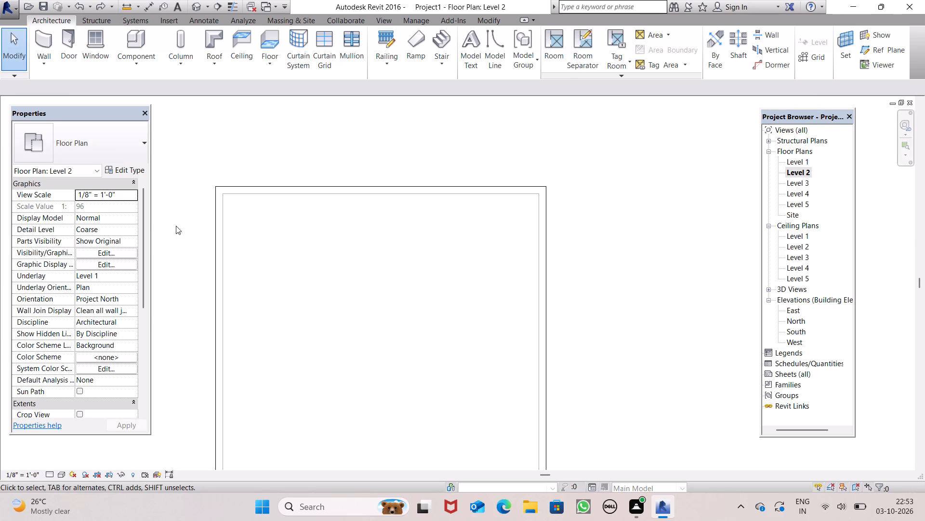
{"action": "left_click", "coordinate": [39, 62]}
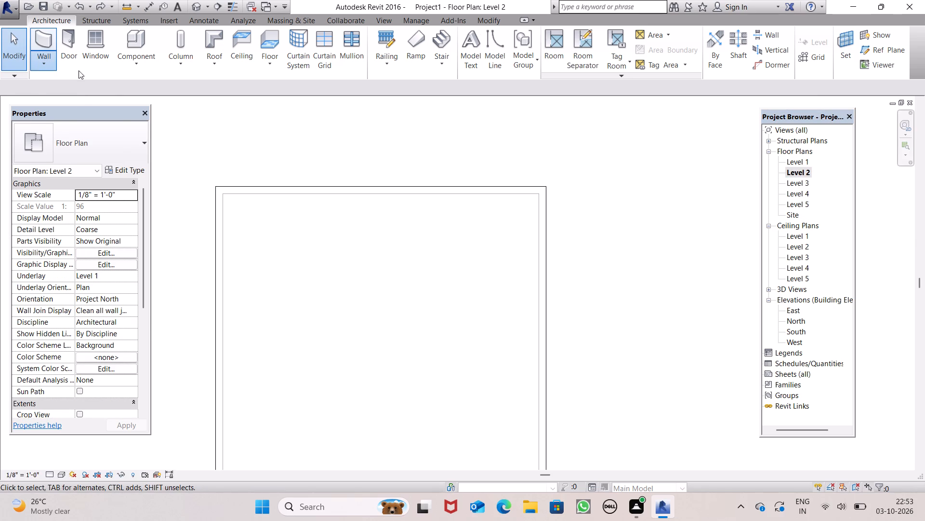
{"action": "left_click", "coordinate": [87, 86]}
{"action": "scroll", "coordinate": [312, 70], "scroll_direction": "down", "scroll_amount": 2}
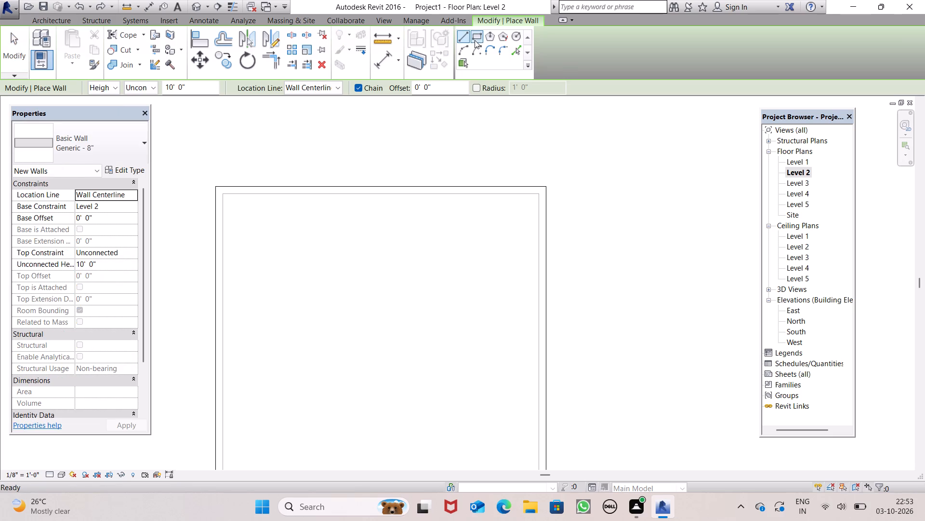
{"action": "left_click", "coordinate": [475, 40]}
{"action": "scroll", "coordinate": [542, 110], "scroll_direction": "down", "scroll_amount": 4}
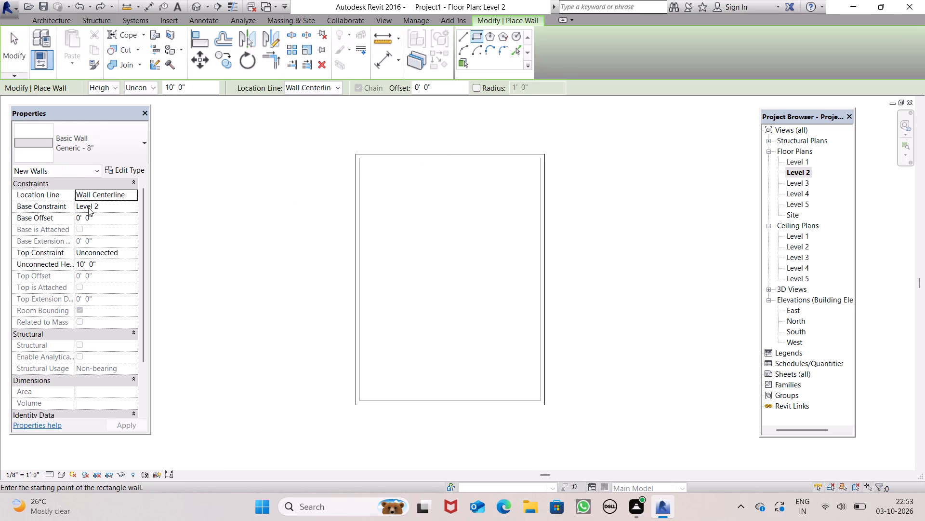
{"action": "left_click", "coordinate": [107, 210]}
{"action": "left_click", "coordinate": [132, 211]}
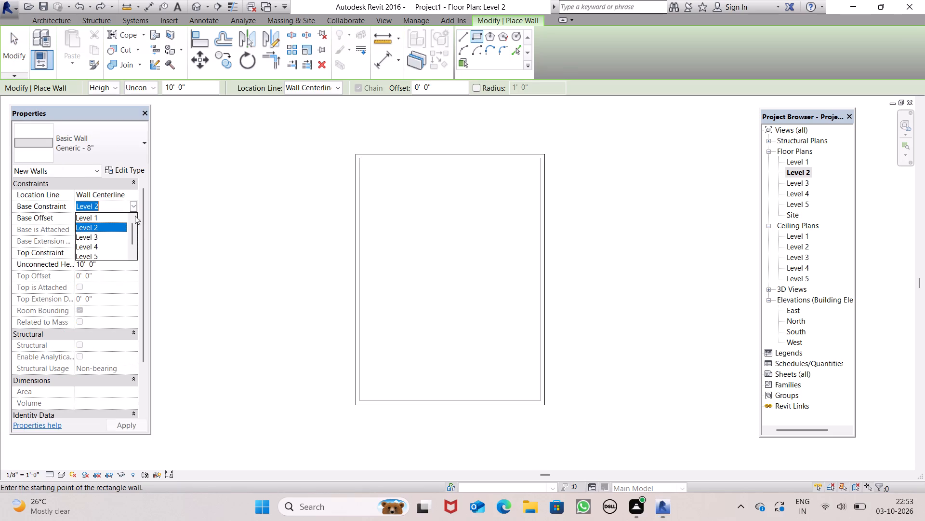
{"action": "left_click", "coordinate": [106, 235]}
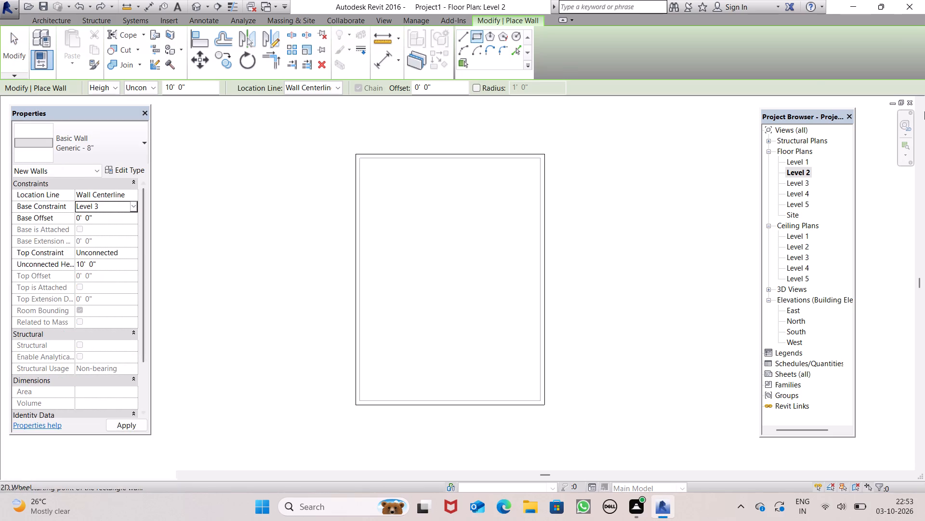
{"action": "scroll", "coordinate": [386, 181], "scroll_direction": "up", "scroll_amount": 1}
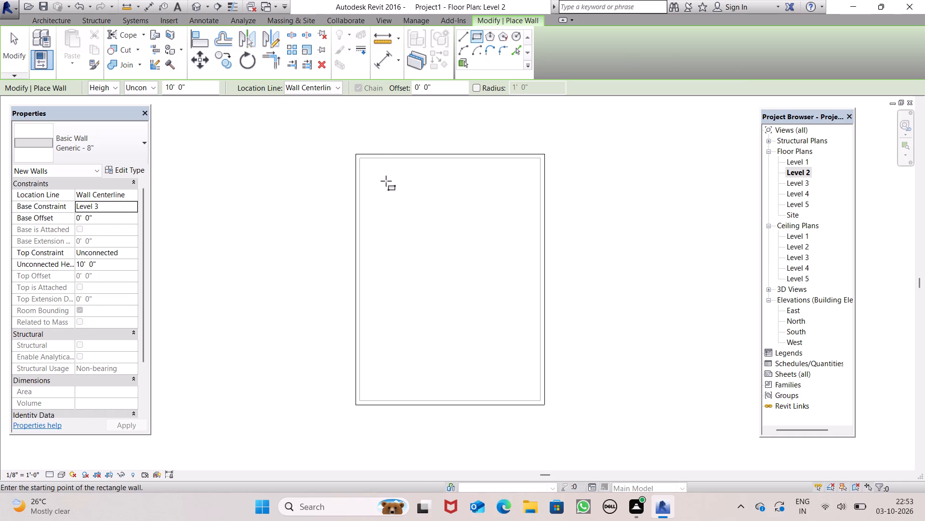
{"action": "scroll", "coordinate": [386, 181], "scroll_direction": "up", "scroll_amount": 3}
{"action": "left_click_drag", "start_coordinate": [341, 140], "coordinate": [351, 154]}
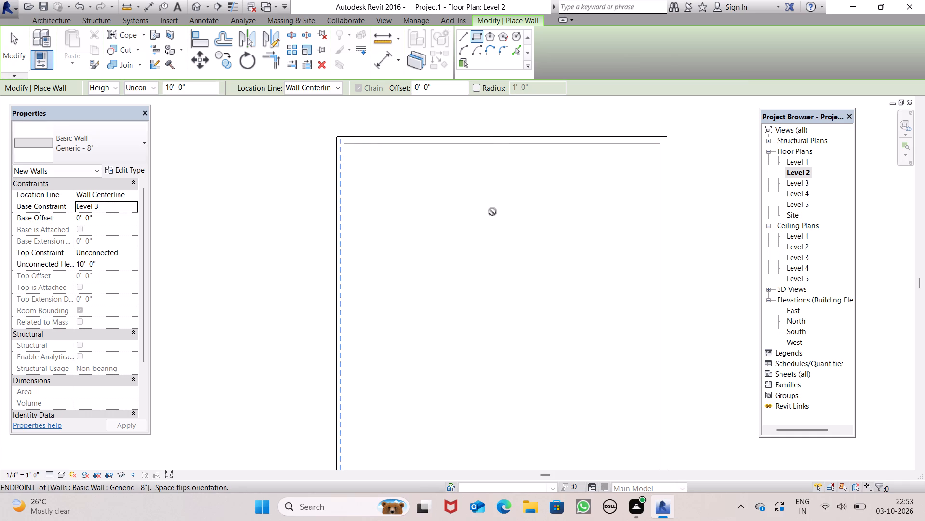
{"action": "scroll", "coordinate": [498, 186], "scroll_direction": "down", "scroll_amount": 7}
{"action": "scroll", "coordinate": [554, 330], "scroll_direction": "up", "scroll_amount": 9}
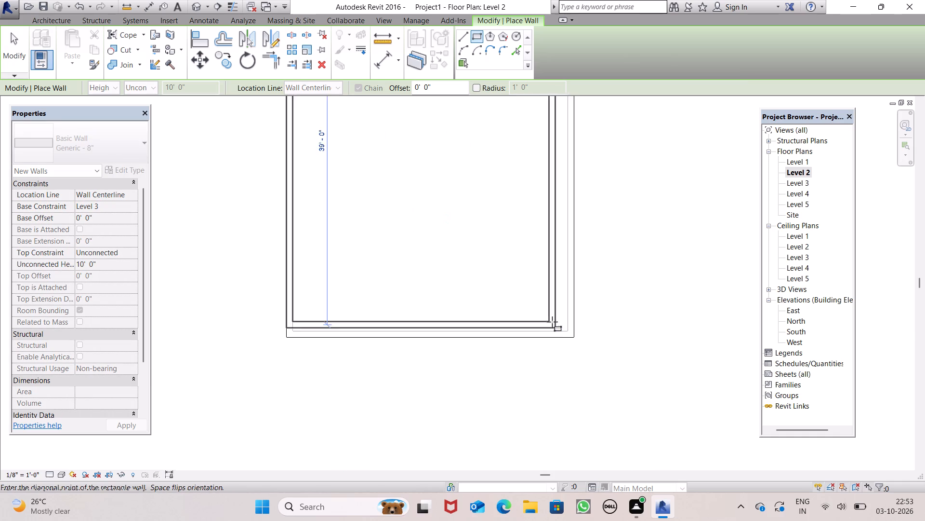
{"action": "scroll", "coordinate": [568, 327], "scroll_direction": "up", "scroll_amount": 7}
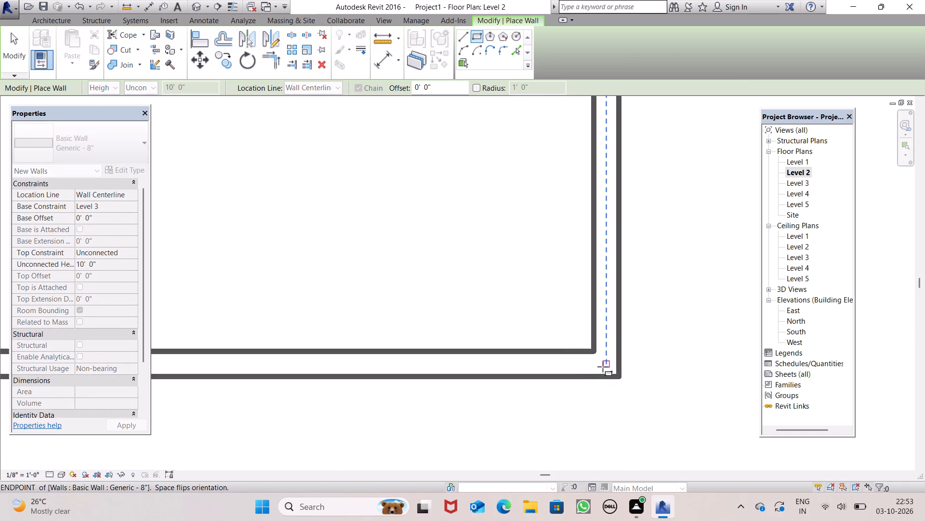
{"action": "left_click", "coordinate": [603, 367]}
{"action": "scroll", "coordinate": [545, 329], "scroll_direction": "down", "scroll_amount": 2}
{"action": "scroll", "coordinate": [550, 338], "scroll_direction": "up", "scroll_amount": 1}
{"action": "scroll", "coordinate": [555, 347], "scroll_direction": "down", "scroll_amount": 2}
{"action": "key", "text": "Escape"}
{"action": "scroll", "coordinate": [555, 321], "scroll_direction": "down", "scroll_amount": 7}
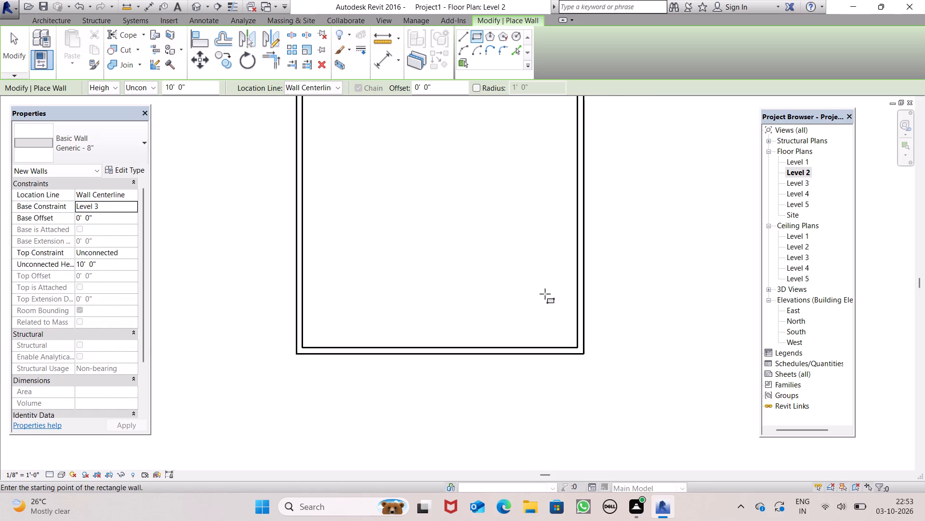
Inspect the new upper-storey walls in the 3D view, the Level 3 and Level 4 plans, and against the level lines in the East elevation.
{"action": "left_click", "coordinate": [190, 8]}
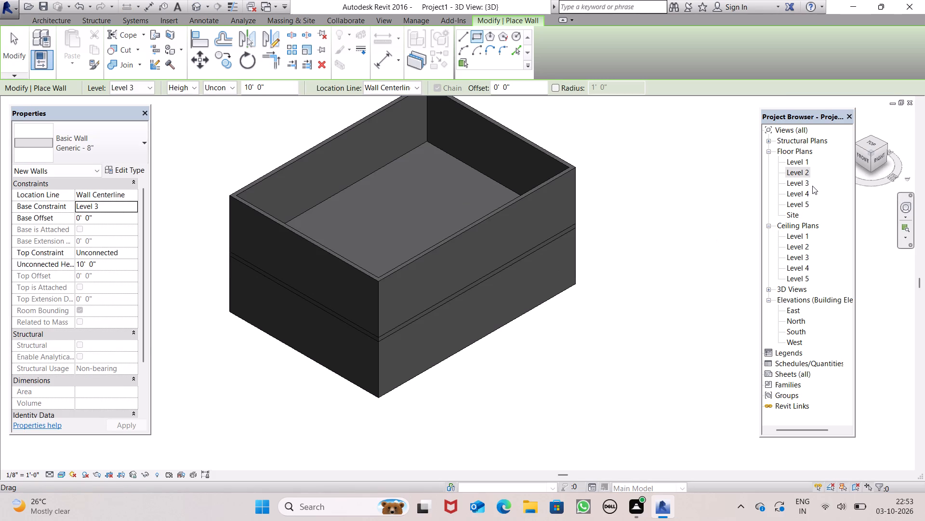
{"action": "double_click", "coordinate": [805, 187]}
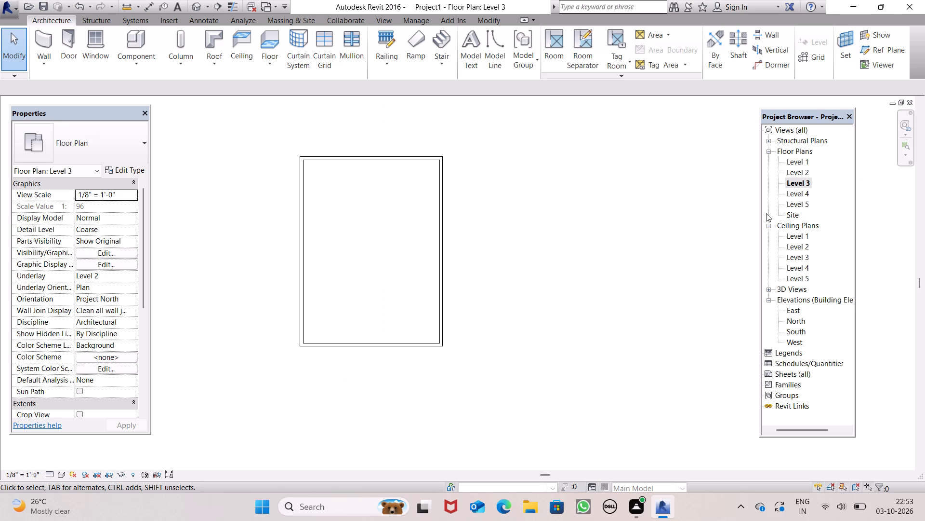
{"action": "double_click", "coordinate": [807, 194]}
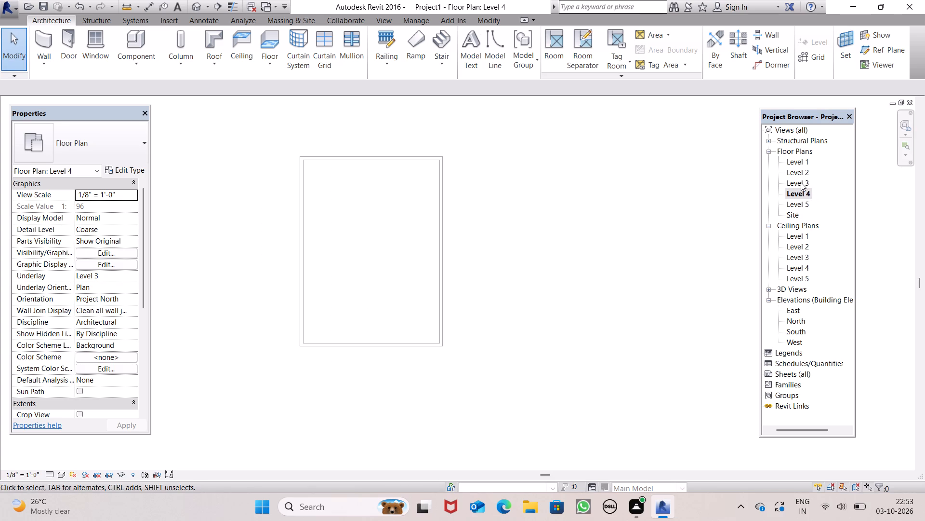
{"action": "scroll", "coordinate": [795, 183], "scroll_direction": "up", "scroll_amount": 1}
{"action": "double_click", "coordinate": [801, 316]}
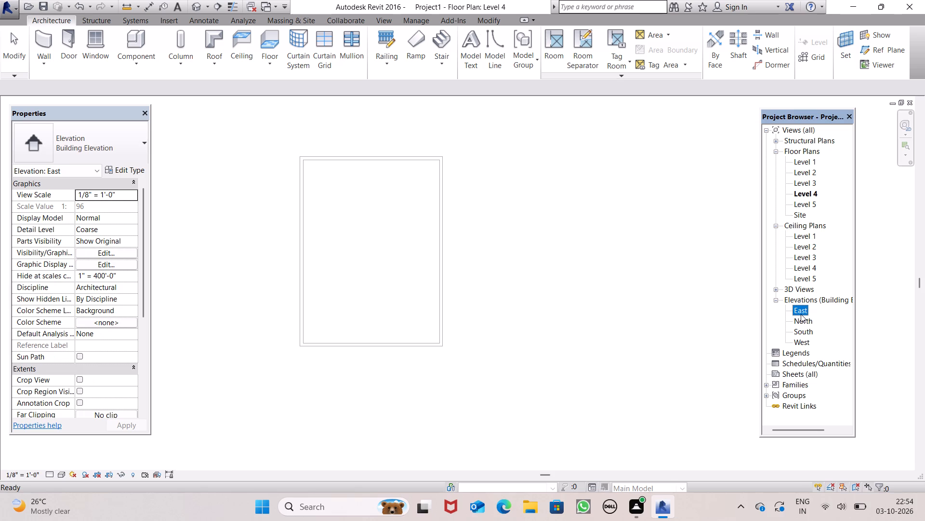
{"action": "double_click", "coordinate": [801, 313]}
{"action": "scroll", "coordinate": [632, 249], "scroll_direction": "down", "scroll_amount": 6}
{"action": "scroll", "coordinate": [701, 201], "scroll_direction": "up", "scroll_amount": 7}
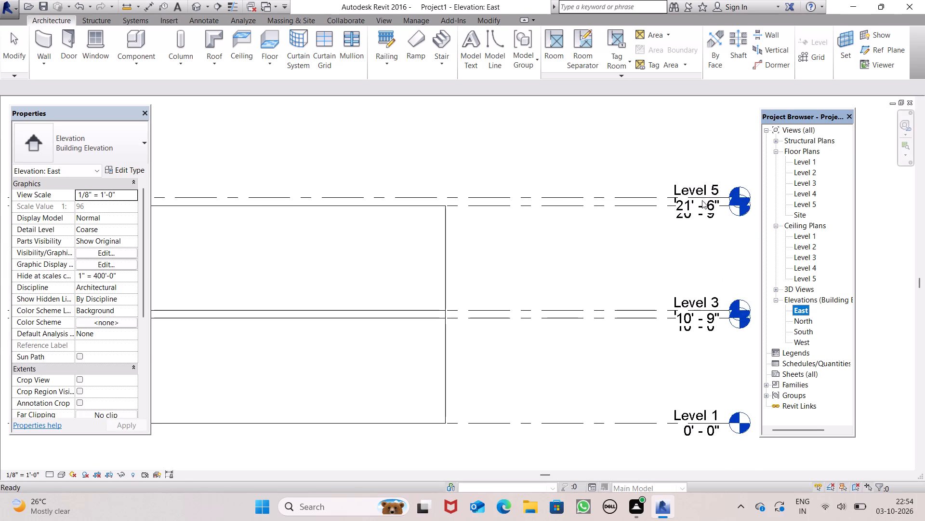
{"action": "scroll", "coordinate": [709, 205], "scroll_direction": "up", "scroll_amount": 8}
{"action": "scroll", "coordinate": [721, 223], "scroll_direction": "down", "scroll_amount": 10}
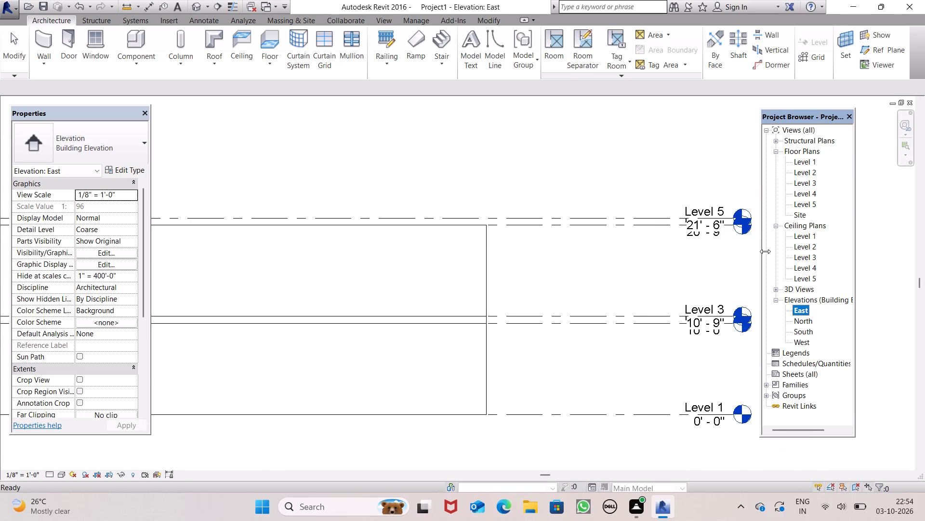
On the Level 4 plan, sketch a rectangular, slope-free Generic - 9" roof footprint along the outer wall faces, corner to corner.
{"action": "double_click", "coordinate": [799, 194]}
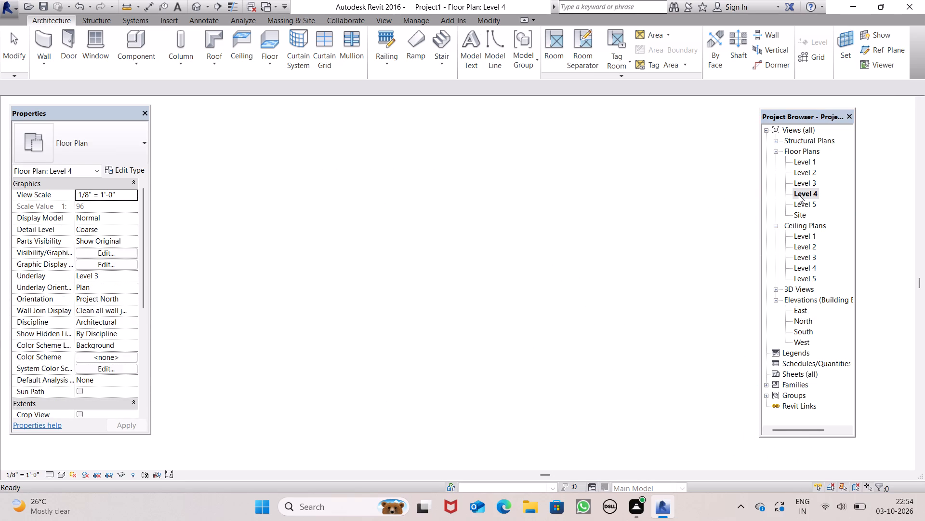
{"action": "scroll", "coordinate": [717, 220], "scroll_direction": "down", "scroll_amount": 7}
{"action": "scroll", "coordinate": [595, 166], "scroll_direction": "up", "scroll_amount": 6}
{"action": "scroll", "coordinate": [618, 207], "scroll_direction": "down", "scroll_amount": 3}
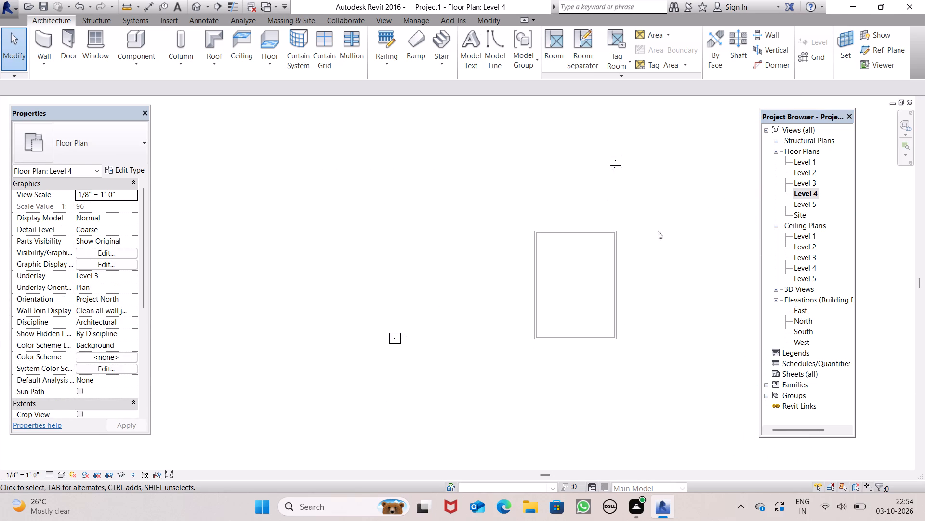
{"action": "scroll", "coordinate": [682, 281], "scroll_direction": "up", "scroll_amount": 5}
{"action": "left_click", "coordinate": [207, 65]}
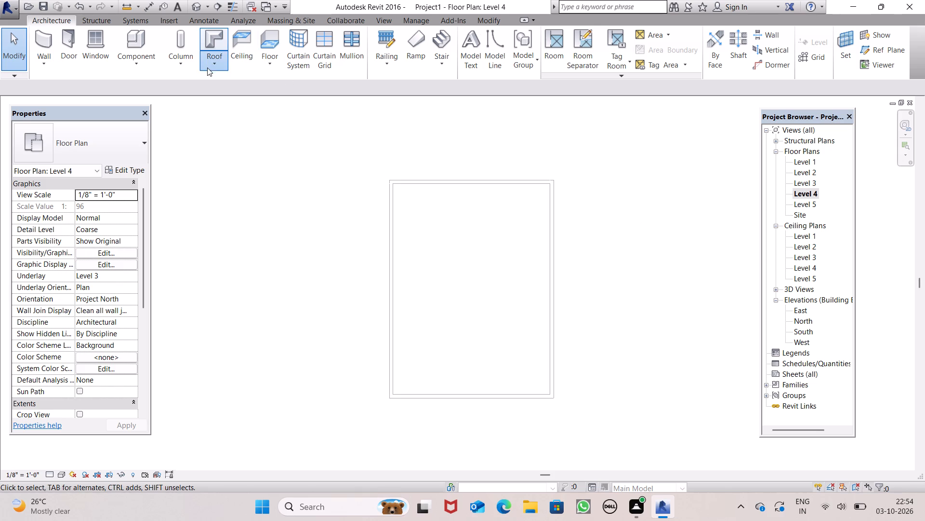
{"action": "left_click", "coordinate": [218, 90]}
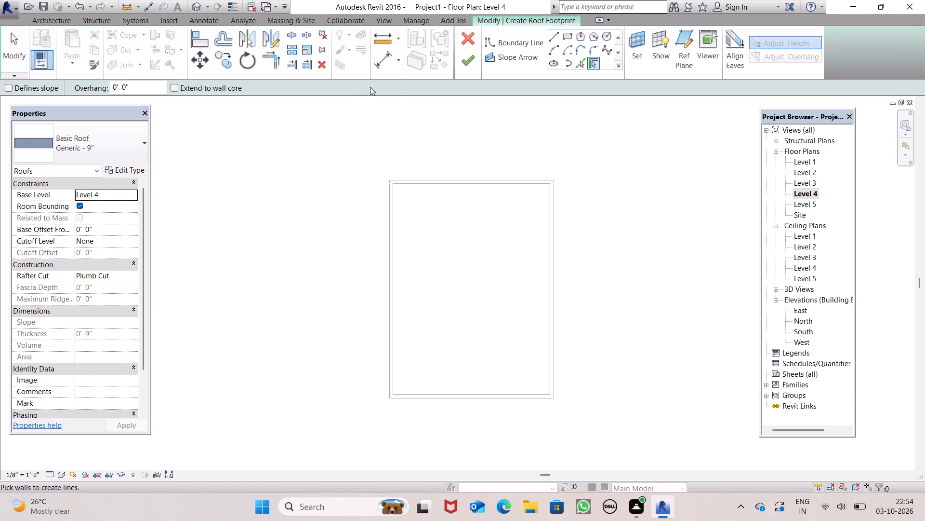
{"action": "left_click", "coordinate": [566, 35]}
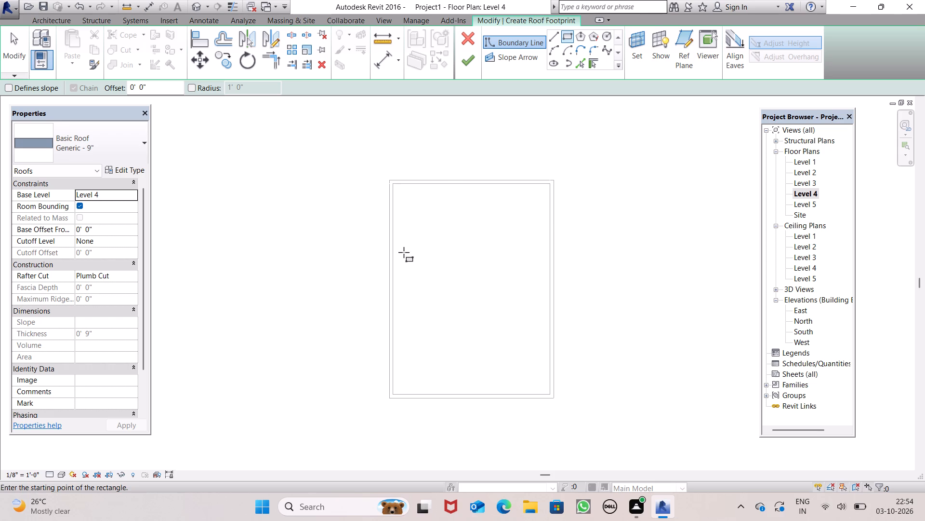
{"action": "scroll", "coordinate": [416, 227], "scroll_direction": "up", "scroll_amount": 7}
{"action": "scroll", "coordinate": [403, 213], "scroll_direction": "down", "scroll_amount": 3}
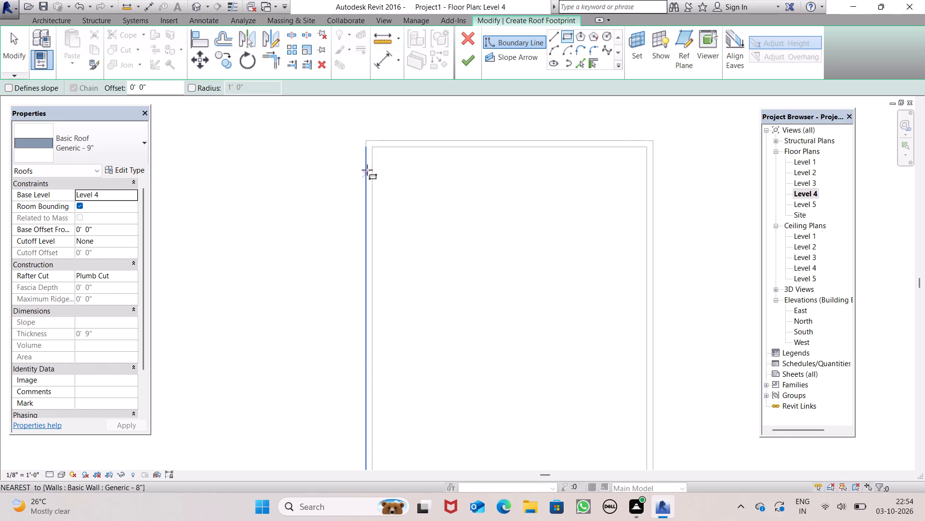
{"action": "left_click", "coordinate": [367, 141]}
{"action": "scroll", "coordinate": [499, 231], "scroll_direction": "down", "scroll_amount": 2}
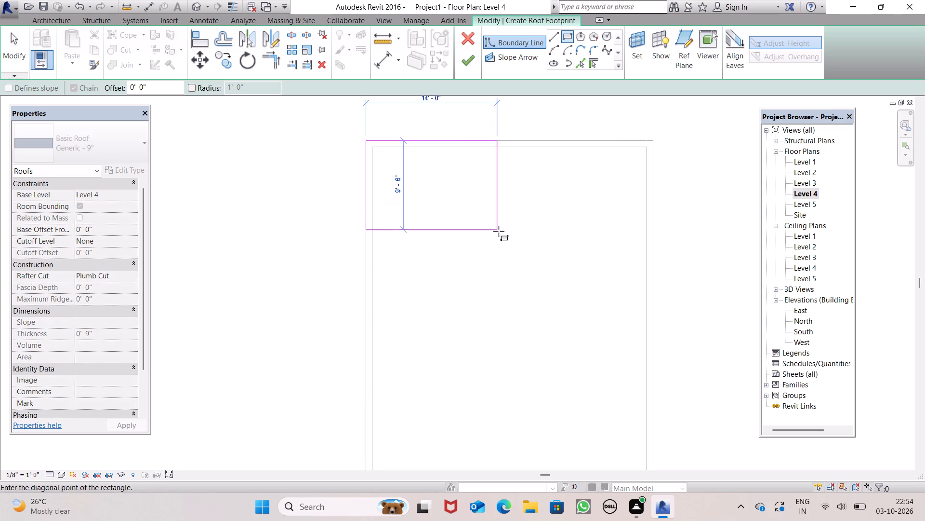
{"action": "scroll", "coordinate": [499, 231], "scroll_direction": "down", "scroll_amount": 5}
{"action": "scroll", "coordinate": [558, 340], "scroll_direction": "up", "scroll_amount": 15}
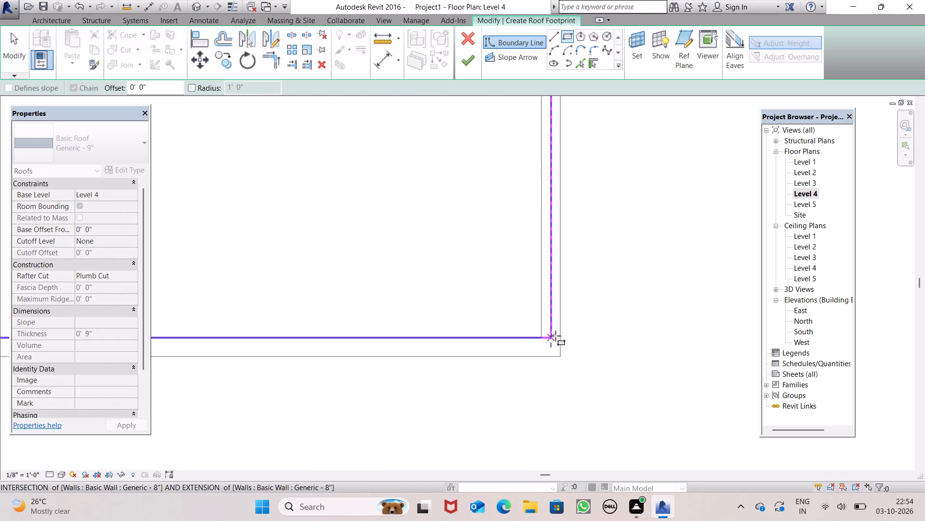
{"action": "left_click", "coordinate": [557, 355]}
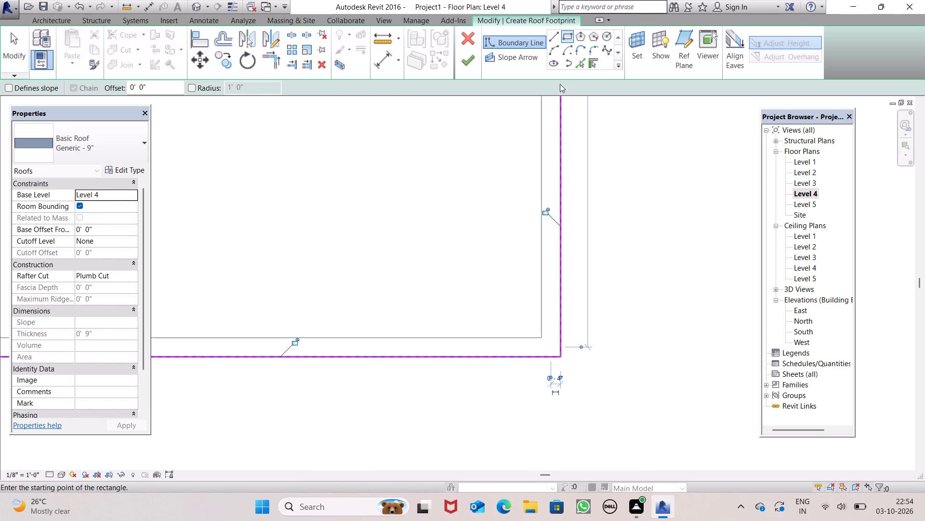
Finish the roof footprint at Level 4 and attach the highlighted walls to the roof.
{"action": "left_click", "coordinate": [464, 69]}
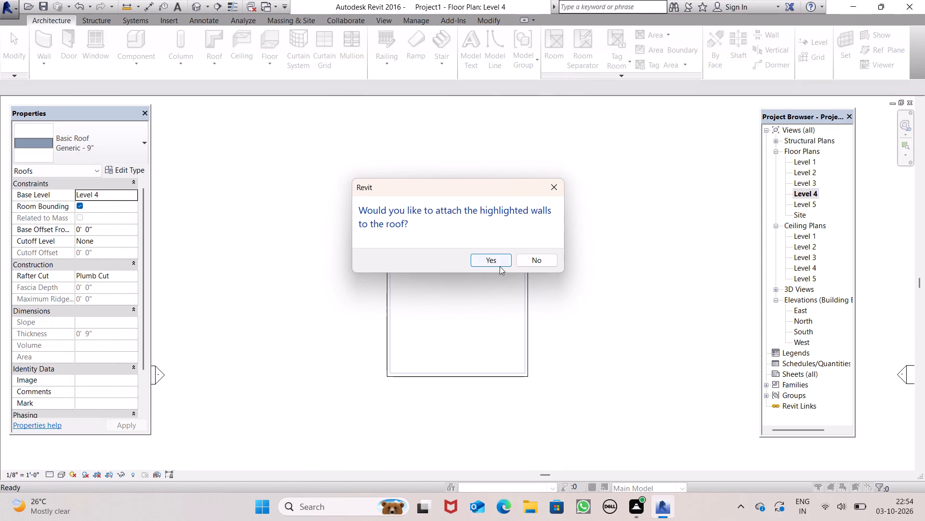
{"action": "left_click", "coordinate": [498, 265]}
{"action": "scroll", "coordinate": [548, 260], "scroll_direction": "down", "scroll_amount": 5}
{"action": "left_click", "coordinate": [611, 258]}
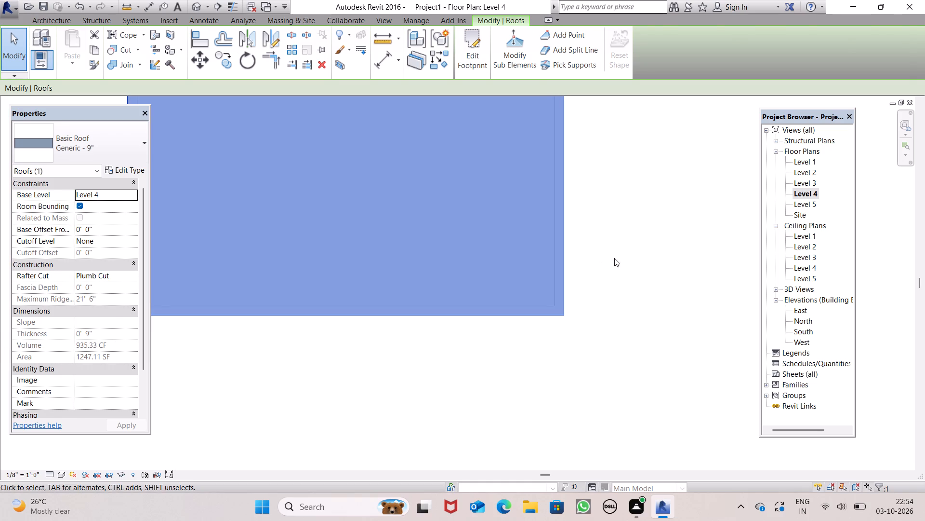
{"action": "scroll", "coordinate": [619, 258], "scroll_direction": "down", "scroll_amount": 7}
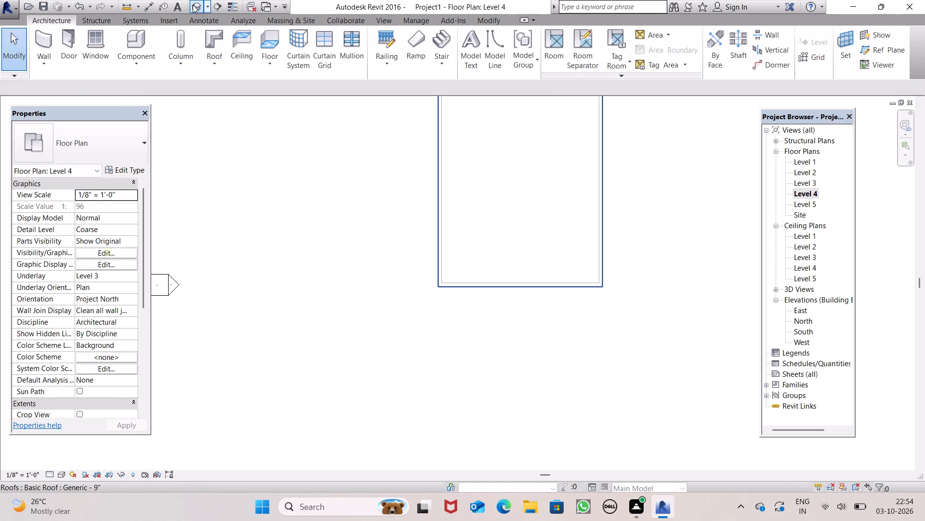
Examine the new upper roof in the default 3D view and against the level lines in the East elevation.
{"action": "left_click", "coordinate": [193, 5]}
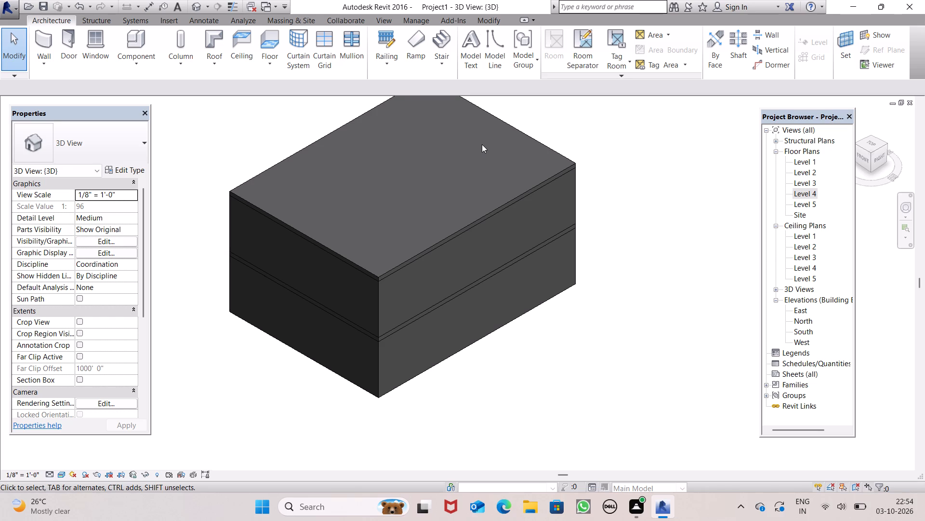
{"action": "scroll", "coordinate": [500, 163], "scroll_direction": "down", "scroll_amount": 4}
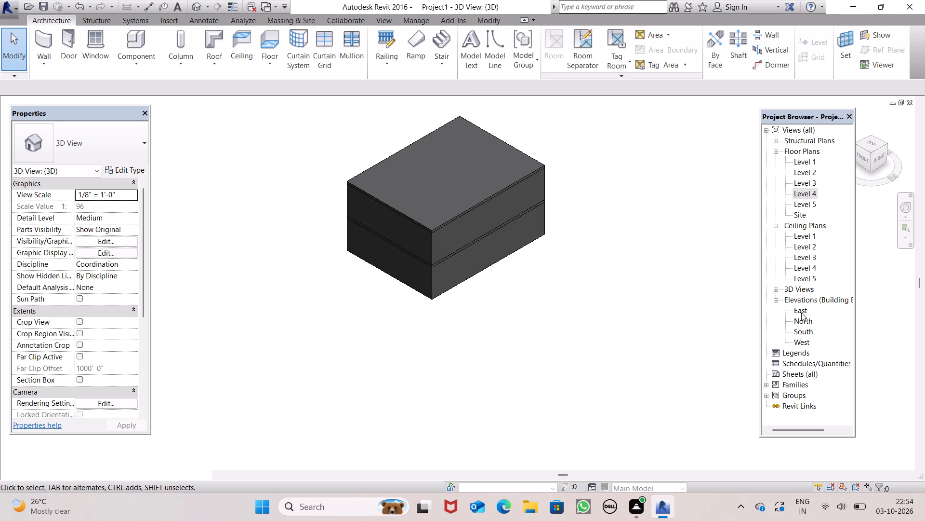
{"action": "double_click", "coordinate": [801, 313]}
{"action": "left_click", "coordinate": [586, 160]}
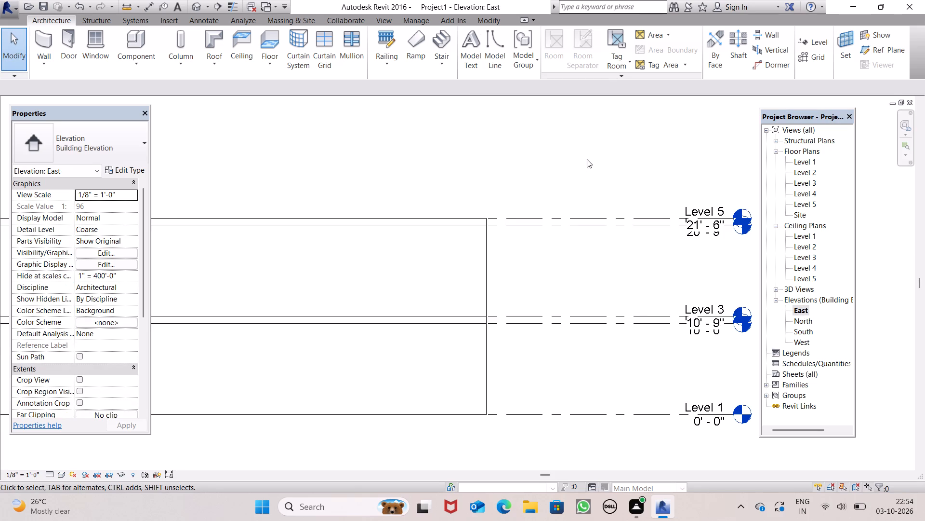
{"action": "scroll", "coordinate": [610, 210], "scroll_direction": "down", "scroll_amount": 4}
{"action": "scroll", "coordinate": [623, 218], "scroll_direction": "up", "scroll_amount": 1}
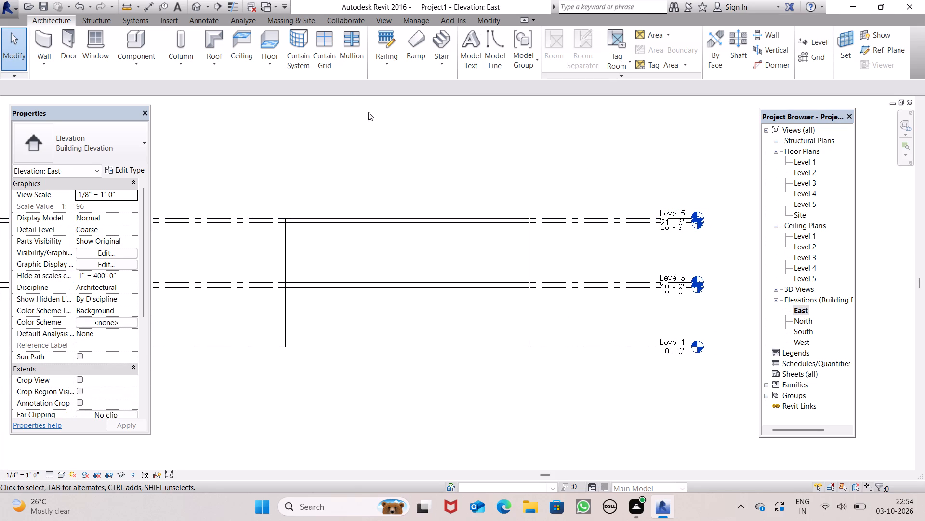
{"action": "scroll", "coordinate": [345, 93], "scroll_direction": "up", "scroll_amount": 1}
Inspect the two-storey building with its flat roofs in the 3D view, orbiting around to the front side.
{"action": "left_click", "coordinate": [193, 12]}
{"action": "scroll", "coordinate": [367, 145], "scroll_direction": "down", "scroll_amount": 2}
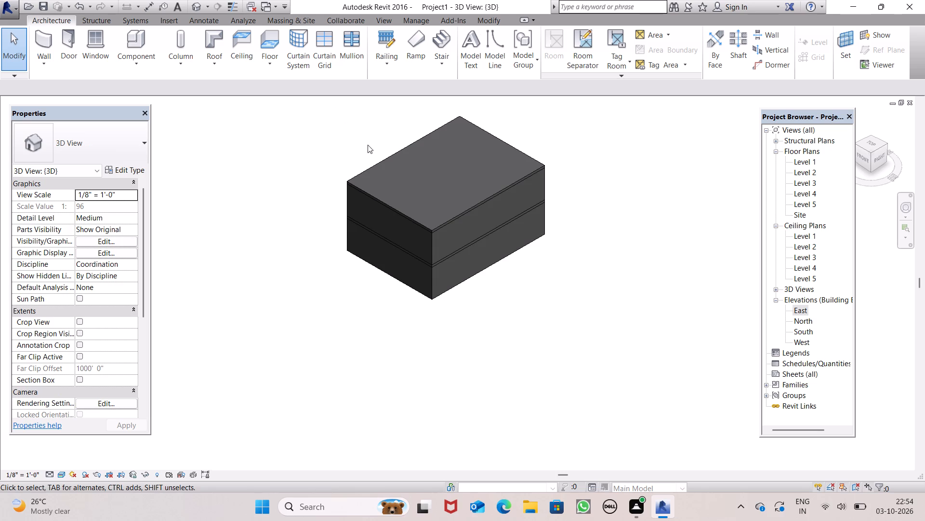
{"action": "scroll", "coordinate": [368, 145], "scroll_direction": "down", "scroll_amount": 1}
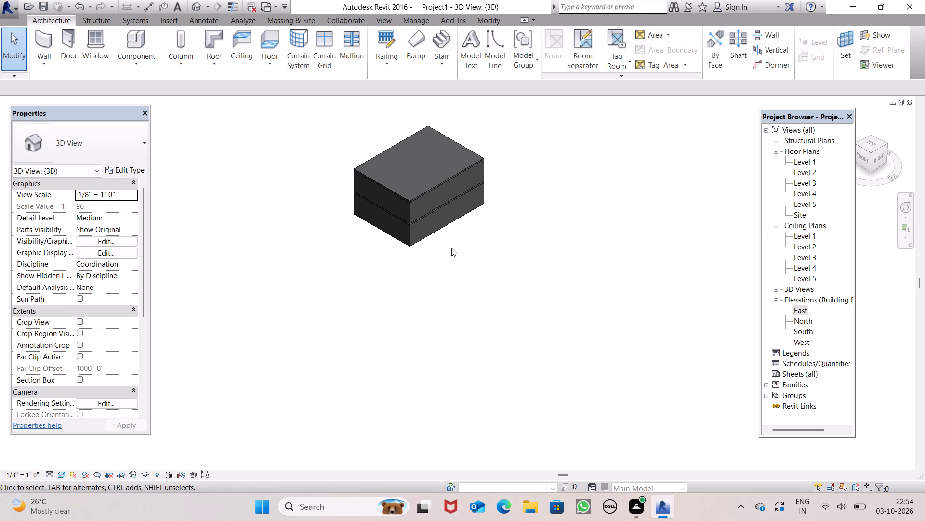
{"action": "scroll", "coordinate": [450, 248], "scroll_direction": "up", "scroll_amount": 1}
{"action": "middle_click_drag", "start_coordinate": [450, 248], "coordinate": [544, 179], "text": "shift"}
{"action": "scroll", "coordinate": [405, 140], "scroll_direction": "up", "scroll_amount": 6}
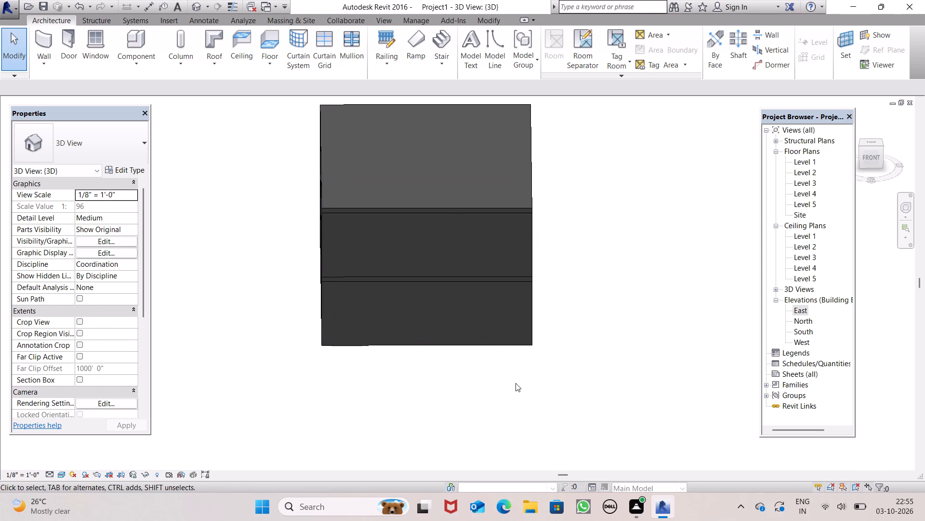
{"action": "middle_click_drag", "start_coordinate": [512, 383], "coordinate": [495, 270], "text": "ctrl"}
{"action": "scroll", "coordinate": [496, 292], "scroll_direction": "down", "scroll_amount": 3}
{"action": "scroll", "coordinate": [486, 289], "scroll_direction": "up", "scroll_amount": 3}
{"action": "scroll", "coordinate": [483, 289], "scroll_direction": "down", "scroll_amount": 1}
{"action": "scroll", "coordinate": [482, 288], "scroll_direction": "up", "scroll_amount": 2}
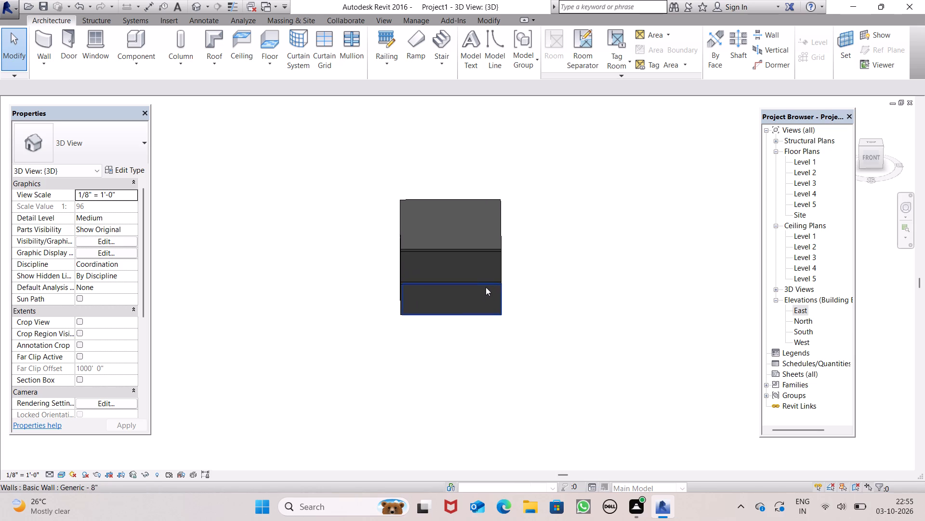
{"action": "left_click", "coordinate": [578, 313]}
{"action": "scroll", "coordinate": [529, 302], "scroll_direction": "up", "scroll_amount": 3}
{"action": "middle_click_drag", "start_coordinate": [524, 306], "coordinate": [529, 235]}
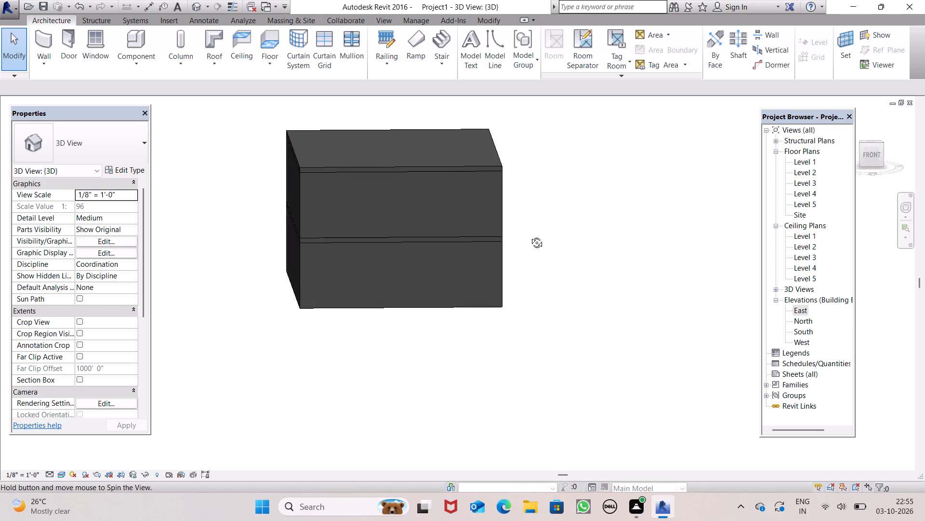
{"action": "middle_click_drag", "start_coordinate": [529, 235], "coordinate": [529, 235]}
{"action": "scroll", "coordinate": [557, 247], "scroll_direction": "up", "scroll_amount": 1}
{"action": "middle_click_drag", "start_coordinate": [557, 248], "coordinate": [548, 254]}
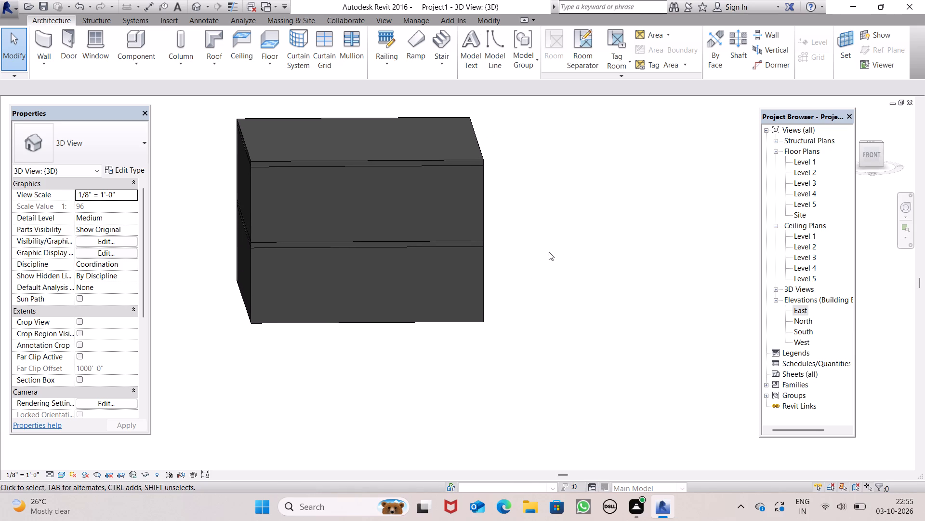
{"action": "scroll", "coordinate": [548, 247], "scroll_direction": "up", "scroll_amount": 1}
{"action": "scroll", "coordinate": [474, 310], "scroll_direction": "up", "scroll_amount": 1}
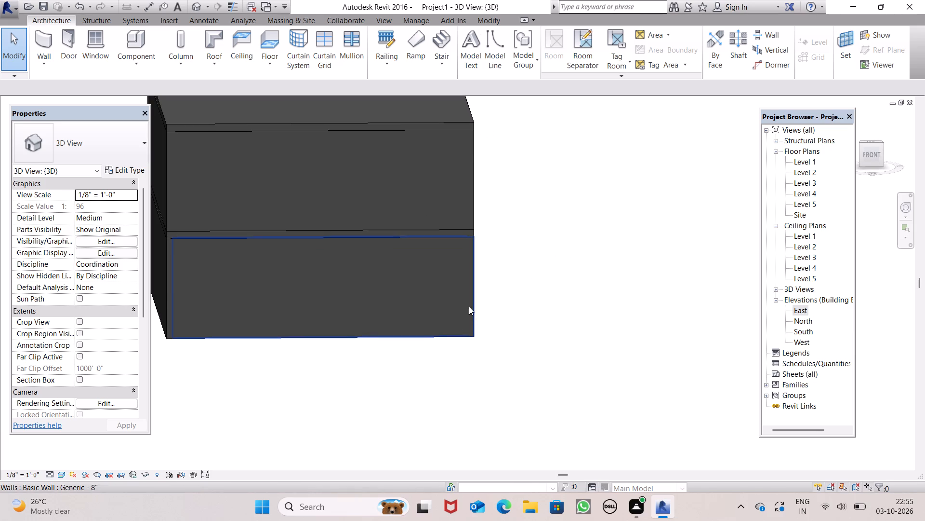
{"action": "scroll", "coordinate": [455, 299], "scroll_direction": "down", "scroll_amount": 1}
{"action": "scroll", "coordinate": [449, 308], "scroll_direction": "up", "scroll_amount": 1}
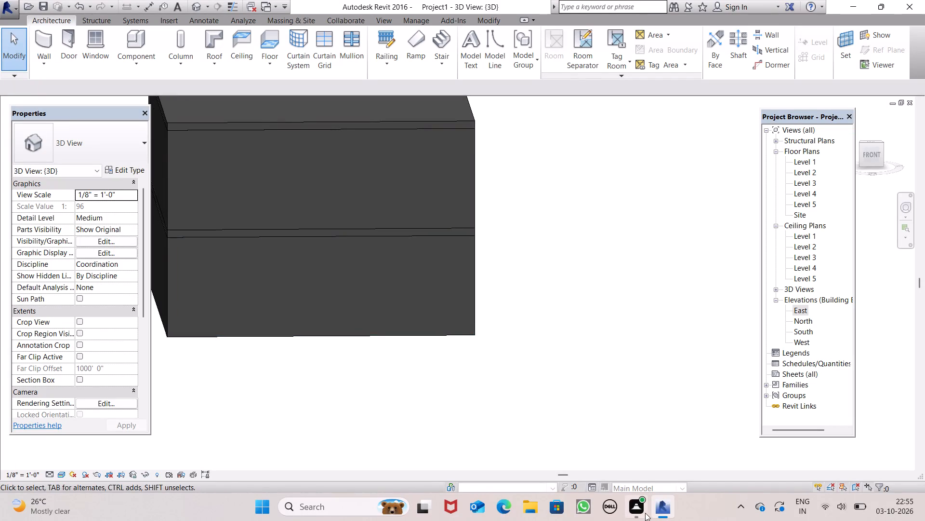
{"action": "scroll", "coordinate": [476, 376], "scroll_direction": "down", "scroll_amount": 2}
{"action": "scroll", "coordinate": [512, 362], "scroll_direction": "up", "scroll_amount": 1}
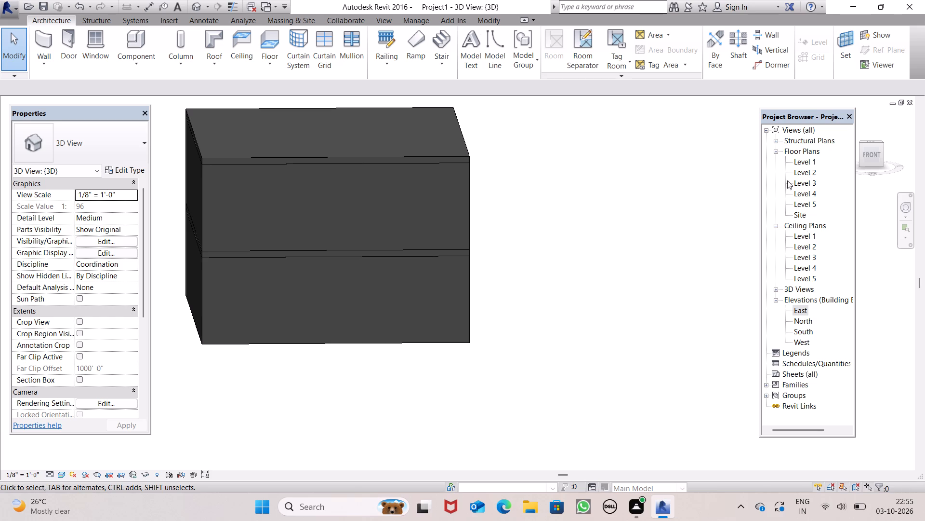
On the Level 1 plan, start an in-place model in the Generic Models category, accepting the default name.
{"action": "double_click", "coordinate": [806, 162]}
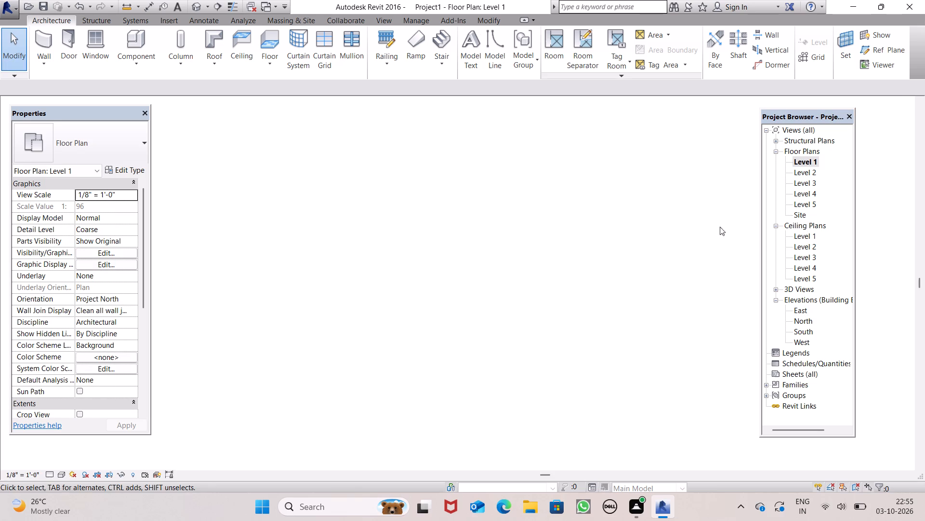
{"action": "scroll", "coordinate": [464, 339], "scroll_direction": "up", "scroll_amount": 2}
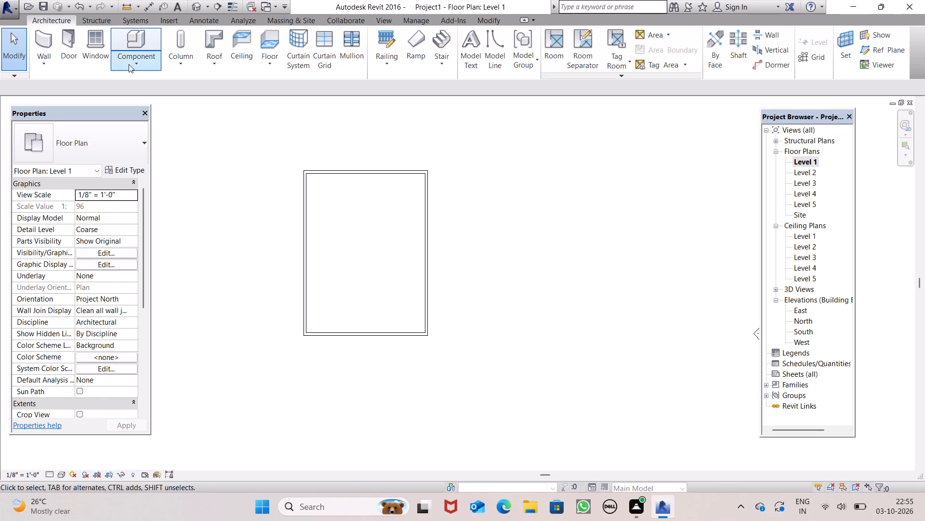
{"action": "left_click", "coordinate": [129, 64]}
{"action": "left_click", "coordinate": [143, 110]}
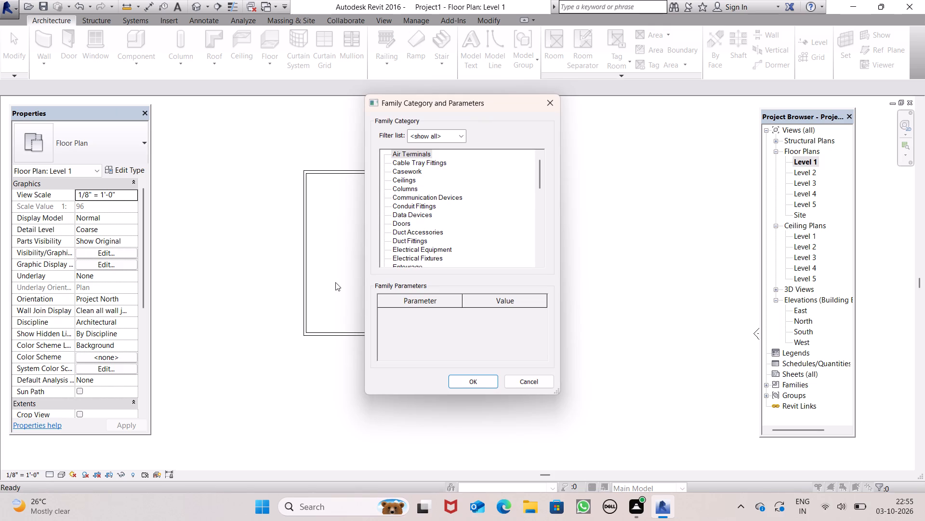
{"action": "scroll", "coordinate": [469, 241], "scroll_direction": "down", "scroll_amount": 8}
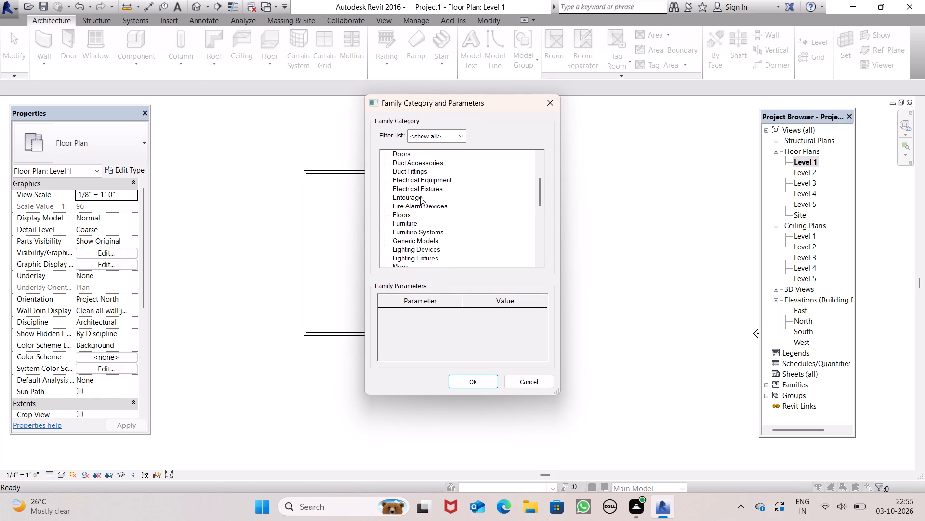
{"action": "left_click", "coordinate": [411, 241]}
{"action": "left_click", "coordinate": [476, 386]}
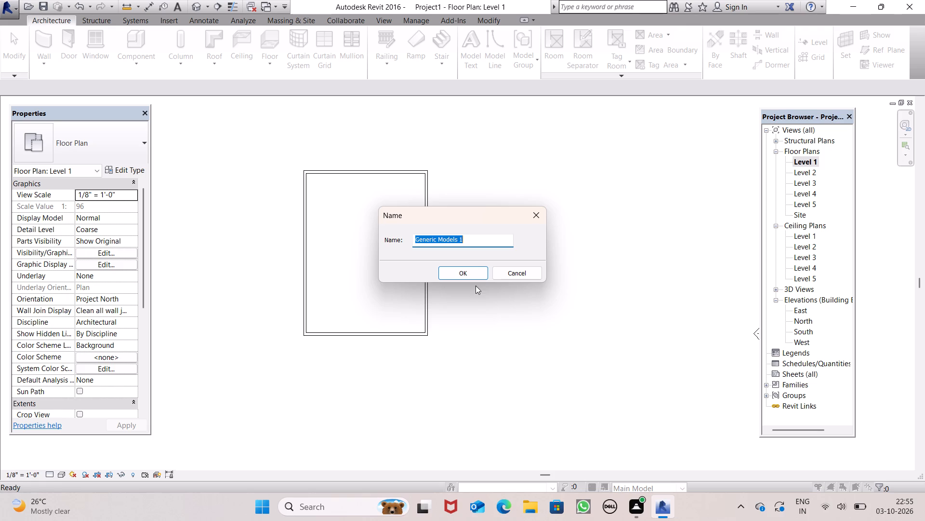
{"action": "left_click", "coordinate": [469, 272]}
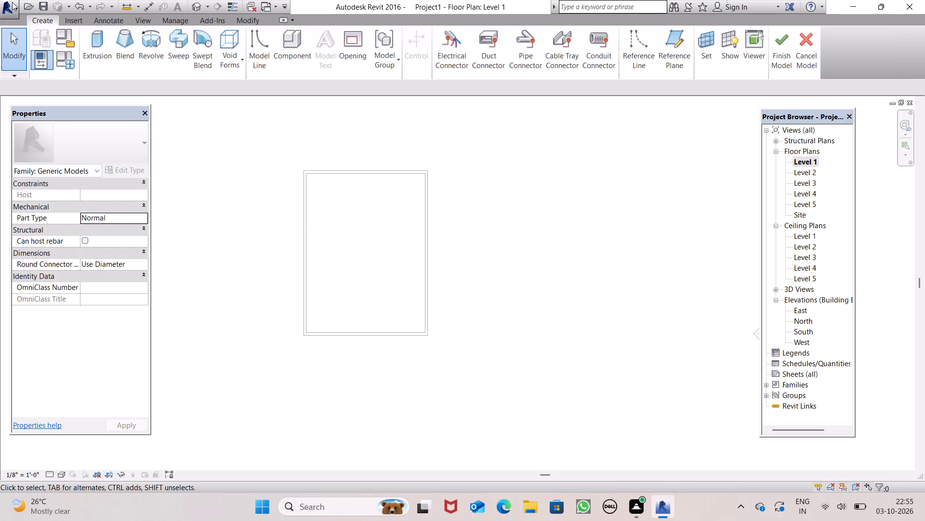
Extrude a rectangle about 1'-9" by 1'-8" to 1'-0" high against the front wall's outer face near its right corner, and finish the in-place model.
{"action": "left_click", "coordinate": [89, 32]}
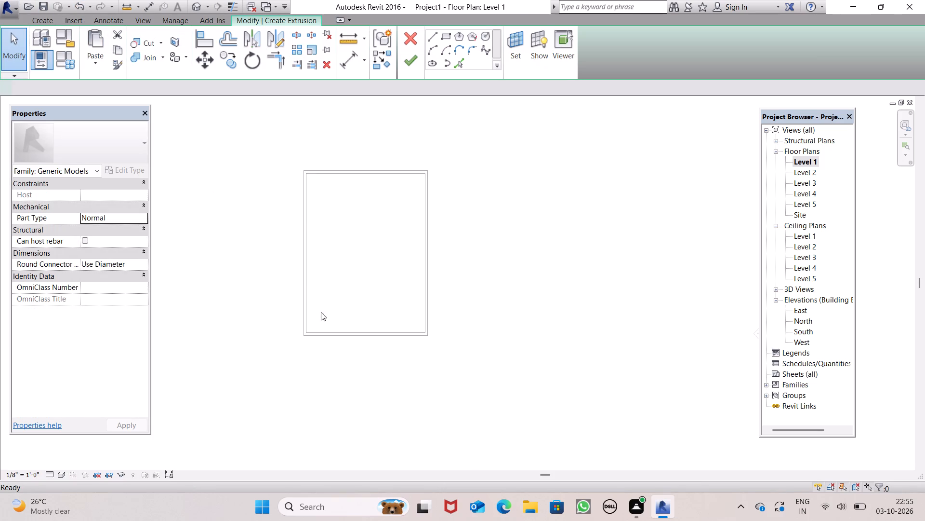
{"action": "scroll", "coordinate": [387, 356], "scroll_direction": "up", "scroll_amount": 4}
{"action": "scroll", "coordinate": [407, 307], "scroll_direction": "up", "scroll_amount": 4}
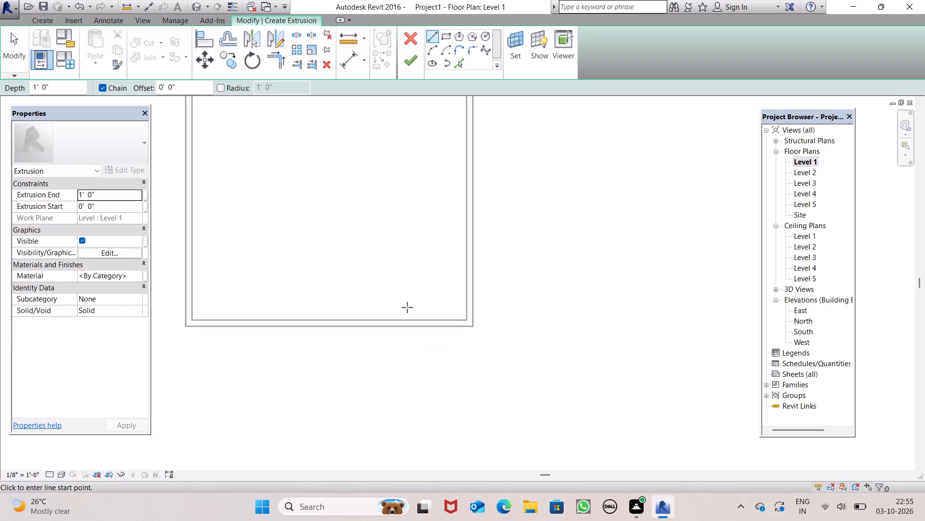
{"action": "scroll", "coordinate": [407, 307], "scroll_direction": "up", "scroll_amount": 2}
{"action": "left_click", "coordinate": [448, 34]}
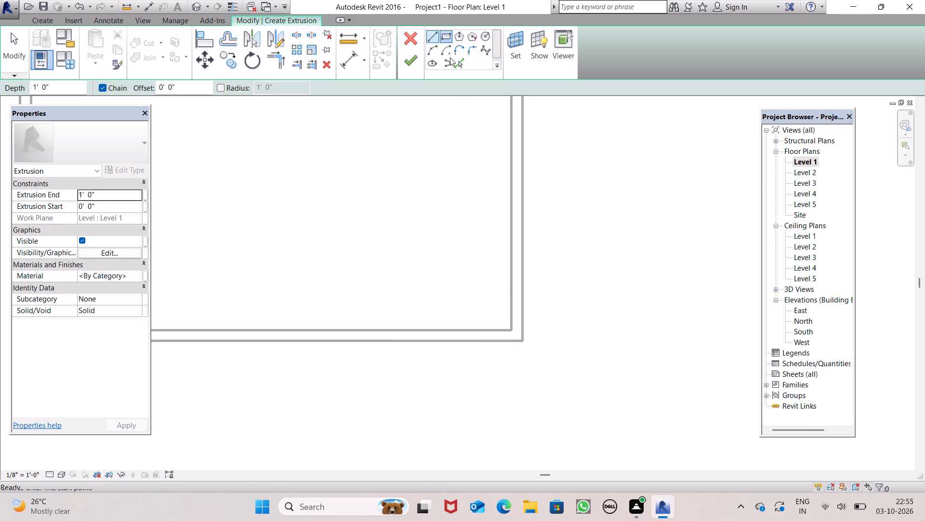
{"action": "scroll", "coordinate": [471, 347], "scroll_direction": "up", "scroll_amount": 3}
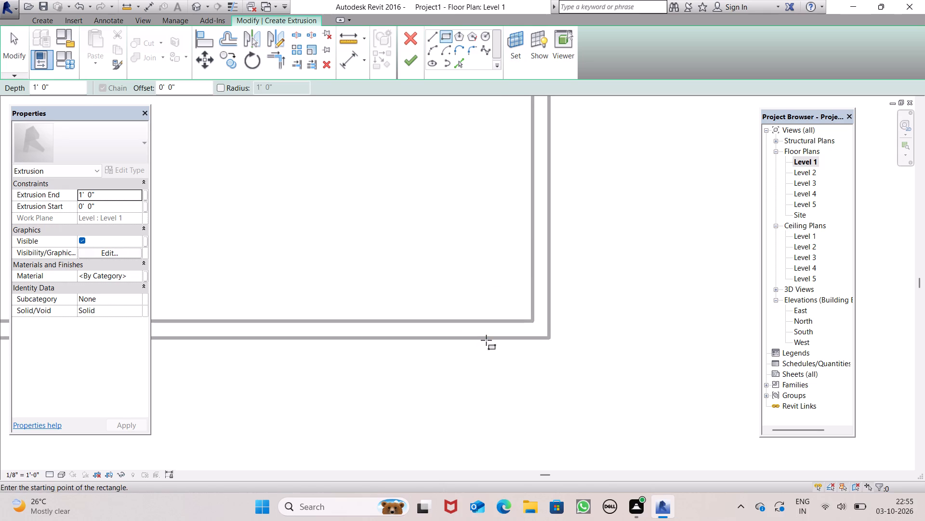
{"action": "left_click", "coordinate": [489, 338]}
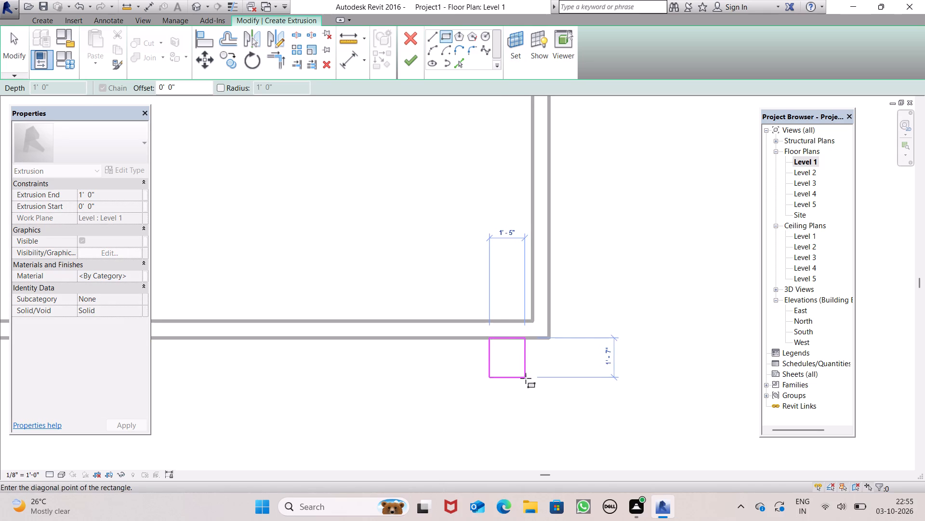
{"action": "left_click", "coordinate": [529, 380]}
{"action": "key", "text": "space"}
{"action": "key", "text": "space"}
{"action": "key", "text": "space"}
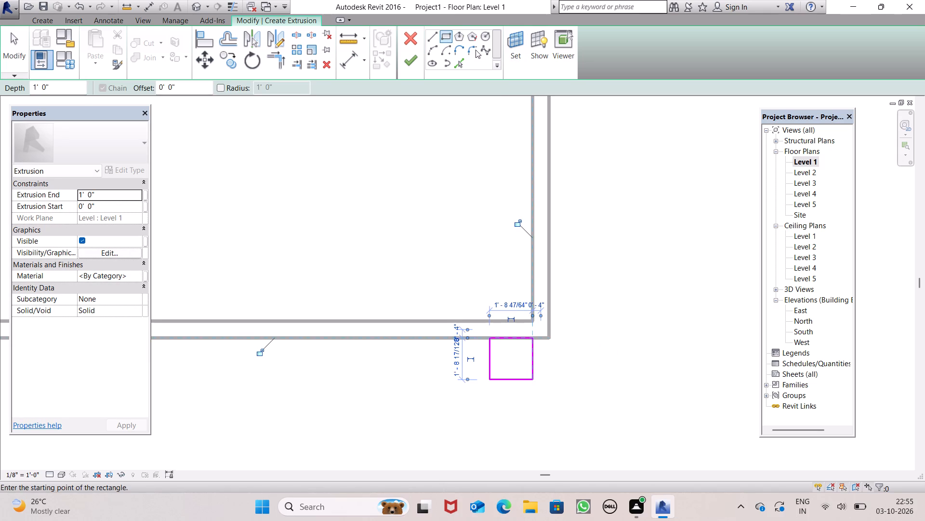
{"action": "left_click", "coordinate": [408, 63]}
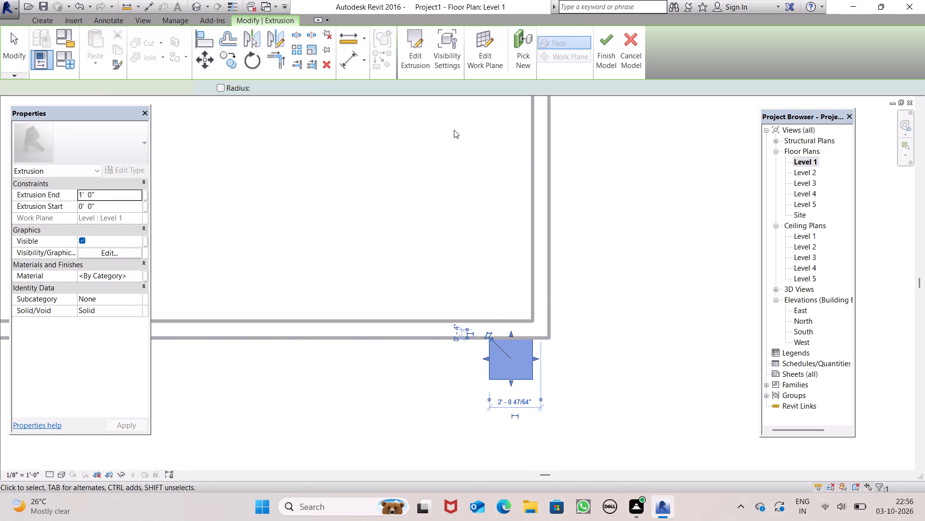
{"action": "scroll", "coordinate": [461, 178], "scroll_direction": "down", "scroll_amount": 4}
{"action": "left_click", "coordinate": [613, 51]}
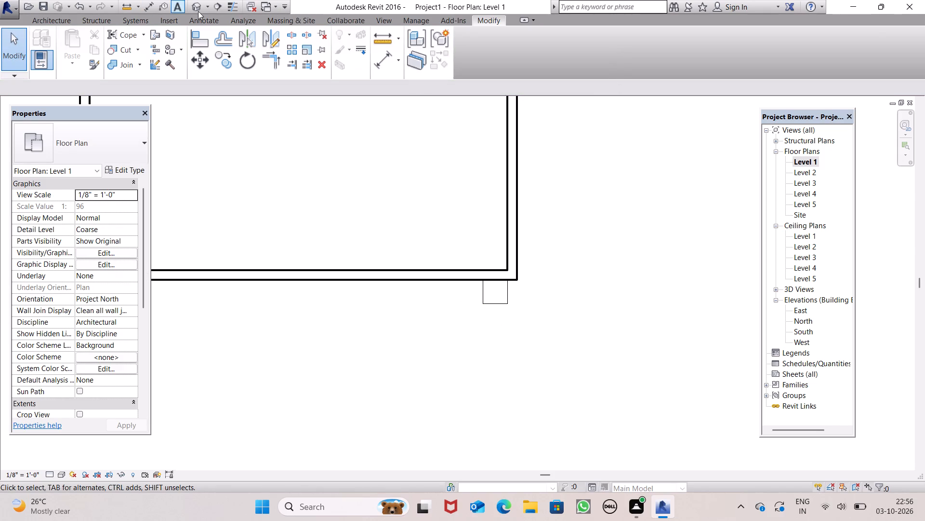
In the default 3D view, stretch the generic model block's left side along the front wall to a volume of about 7.4 CF.
{"action": "left_click", "coordinate": [201, 0]}
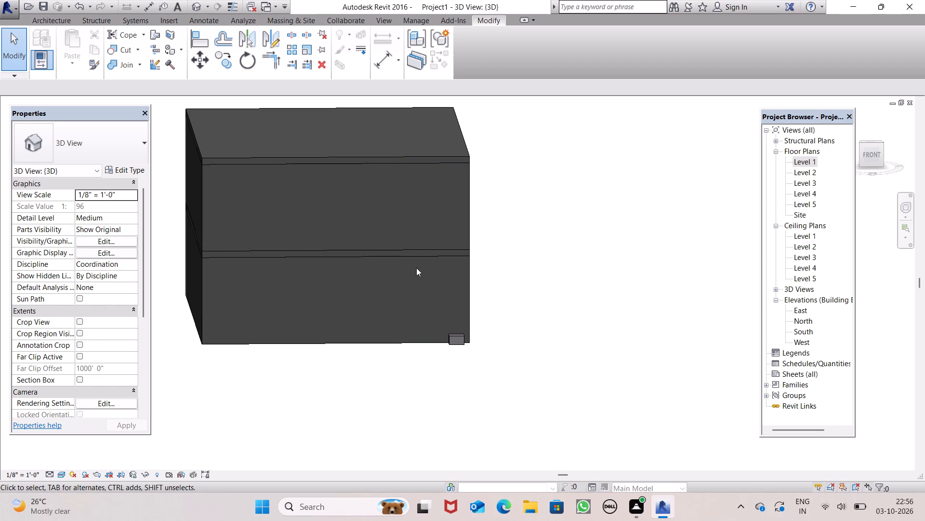
{"action": "scroll", "coordinate": [414, 336], "scroll_direction": "up", "scroll_amount": 4}
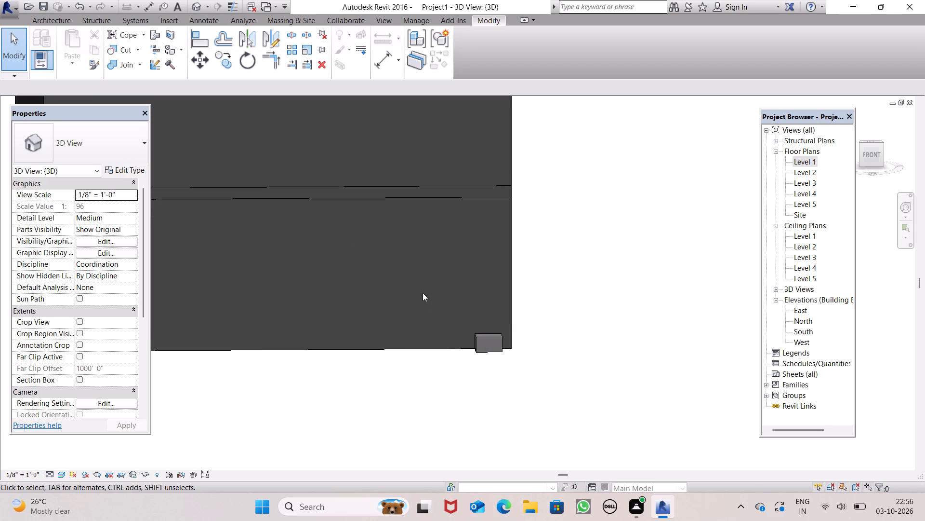
{"action": "scroll", "coordinate": [485, 350], "scroll_direction": "up", "scroll_amount": 1}
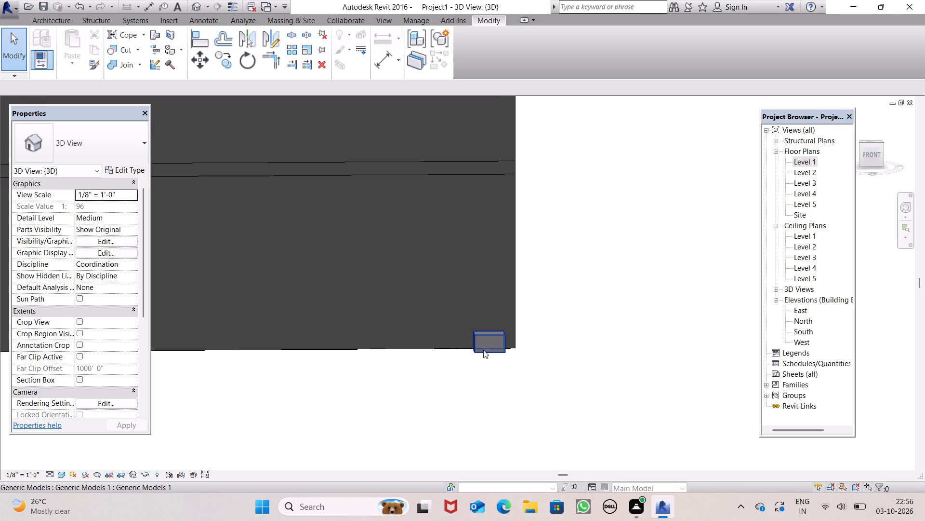
{"action": "scroll", "coordinate": [482, 350], "scroll_direction": "up", "scroll_amount": 3}
{"action": "left_click", "coordinate": [481, 348]}
{"action": "left_click", "coordinate": [489, 330]}
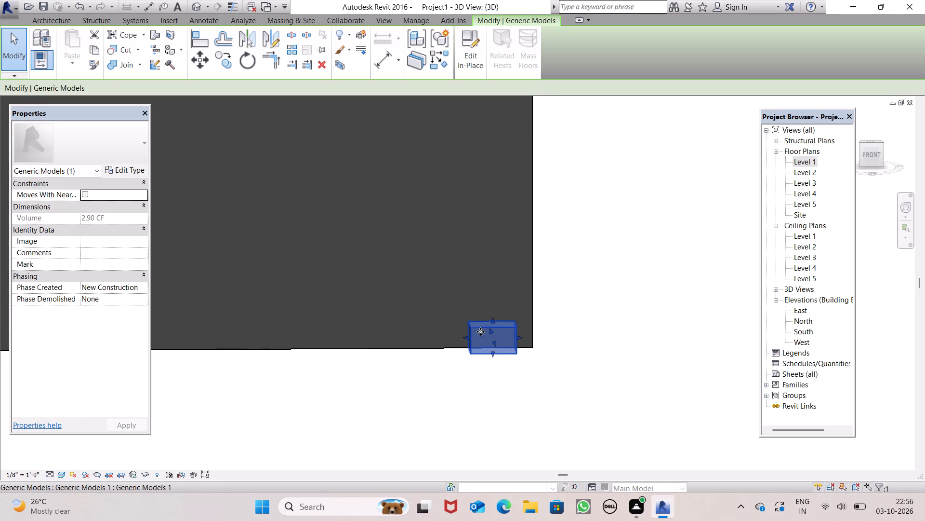
{"action": "scroll", "coordinate": [480, 328], "scroll_direction": "up", "scroll_amount": 1}
{"action": "scroll", "coordinate": [480, 328], "scroll_direction": "down", "scroll_amount": 1}
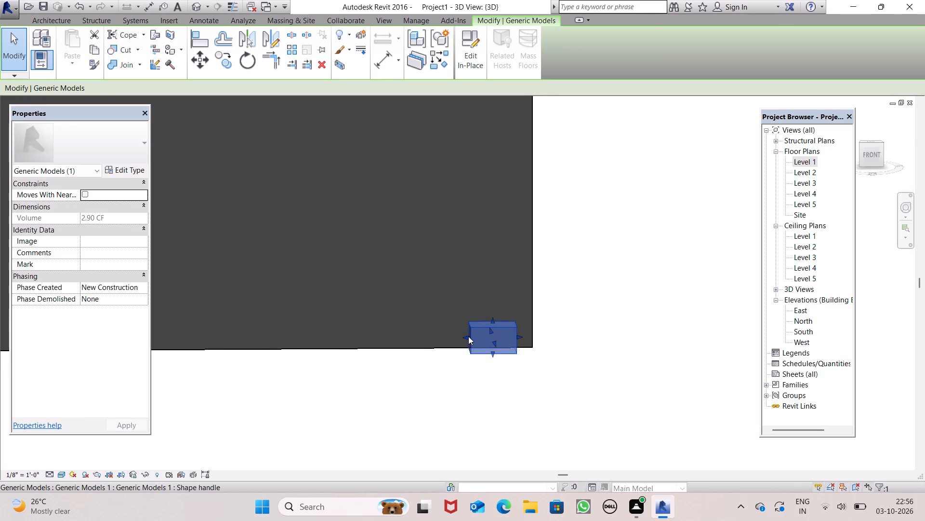
{"action": "scroll", "coordinate": [469, 347], "scroll_direction": "up", "scroll_amount": 1}
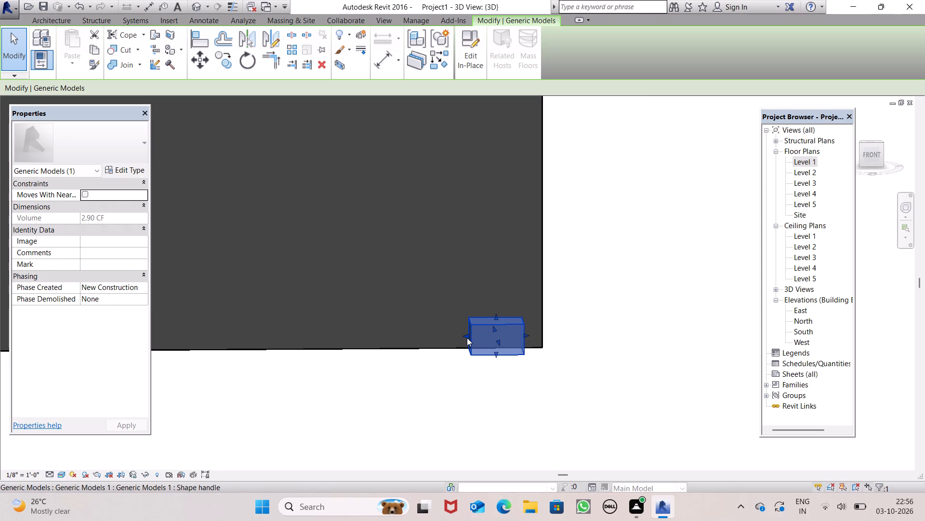
{"action": "left_click_drag", "start_coordinate": [466, 335], "coordinate": [391, 338]}
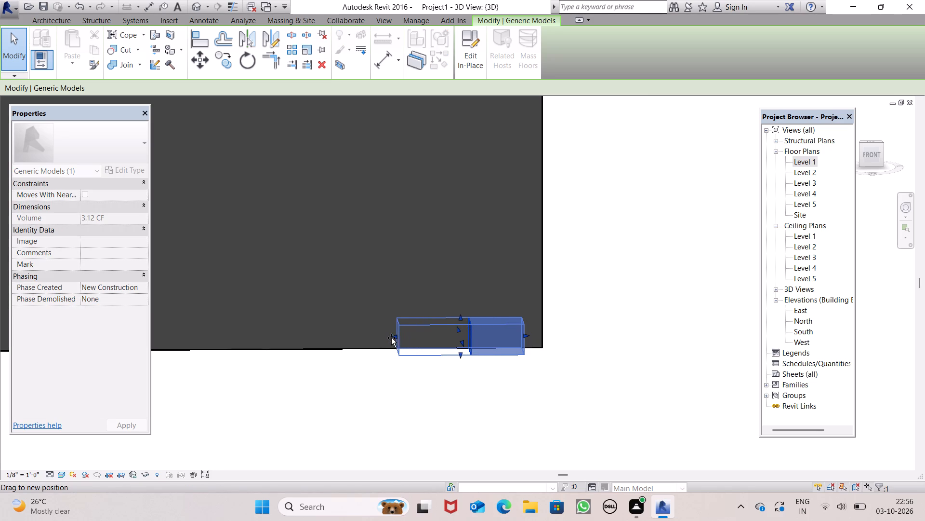
{"action": "left_click_drag", "start_coordinate": [391, 338], "coordinate": [388, 337]}
Widen the block slightly more to the left along the front wall, to about 8.7 CF.
{"action": "scroll", "coordinate": [469, 395], "scroll_direction": "down", "scroll_amount": 4}
{"action": "scroll", "coordinate": [551, 315], "scroll_direction": "down", "scroll_amount": 5}
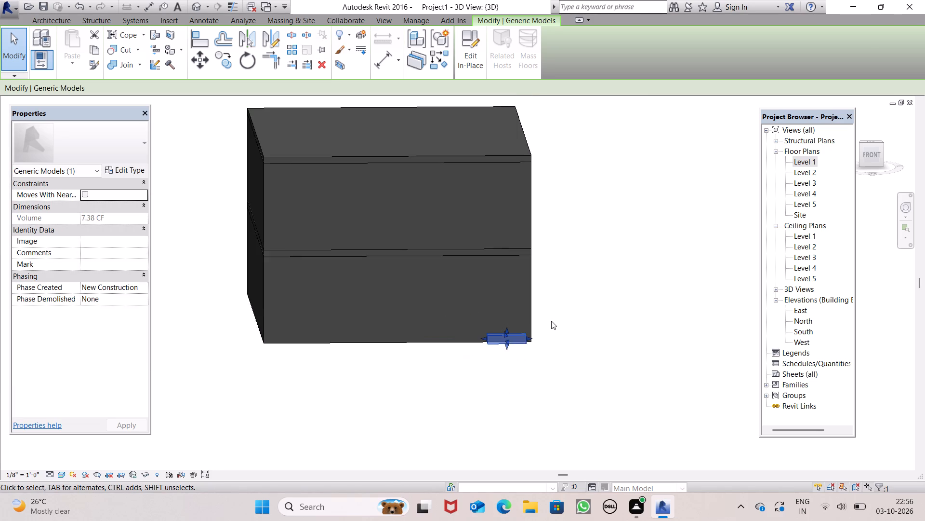
{"action": "scroll", "coordinate": [556, 330], "scroll_direction": "down", "scroll_amount": 3}
{"action": "scroll", "coordinate": [506, 323], "scroll_direction": "up", "scroll_amount": 12}
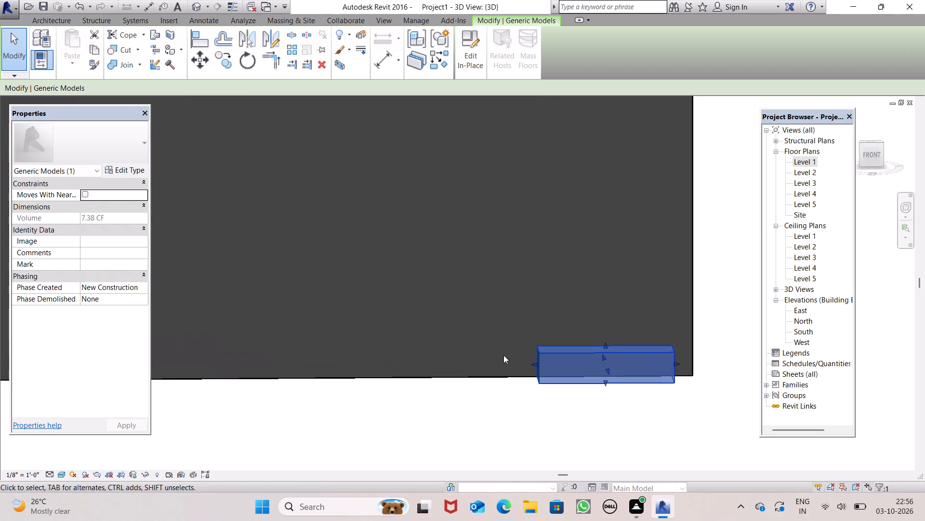
{"action": "left_click_drag", "start_coordinate": [535, 366], "coordinate": [515, 368]}
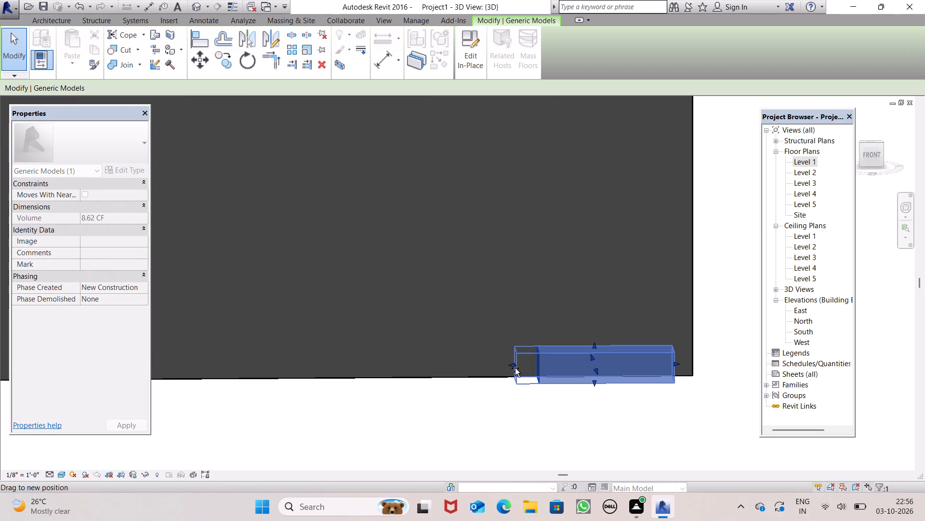
{"action": "left_click_drag", "start_coordinate": [515, 368], "coordinate": [514, 368]}
Raise the block's top face past the first-storey roof into the upper storey, to about 155 CF.
{"action": "scroll", "coordinate": [513, 345], "scroll_direction": "down", "scroll_amount": 3}
{"action": "scroll", "coordinate": [577, 328], "scroll_direction": "down", "scroll_amount": 7}
{"action": "middle_click_drag", "start_coordinate": [594, 328], "coordinate": [578, 376]}
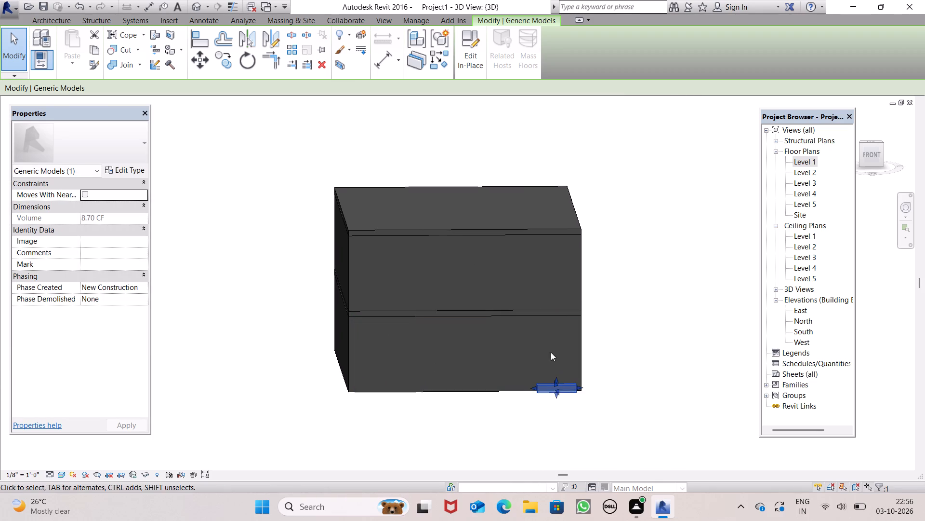
{"action": "scroll", "coordinate": [538, 326], "scroll_direction": "up", "scroll_amount": 3}
{"action": "scroll", "coordinate": [539, 302], "scroll_direction": "down", "scroll_amount": 4}
{"action": "middle_click_drag", "start_coordinate": [553, 312], "coordinate": [543, 390], "text": "shift"}
{"action": "scroll", "coordinate": [558, 351], "scroll_direction": "up", "scroll_amount": 2}
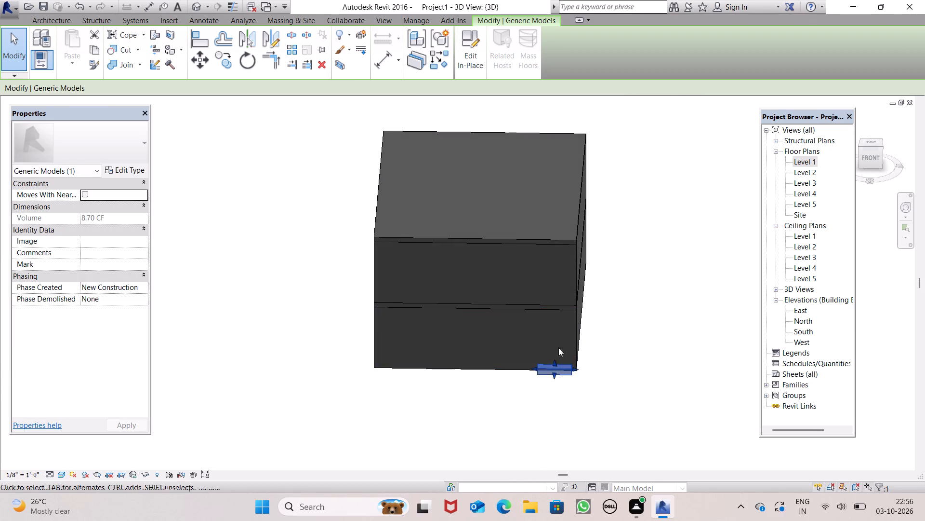
{"action": "scroll", "coordinate": [558, 348], "scroll_direction": "up", "scroll_amount": 6}
{"action": "scroll", "coordinate": [564, 359], "scroll_direction": "down", "scroll_amount": 6}
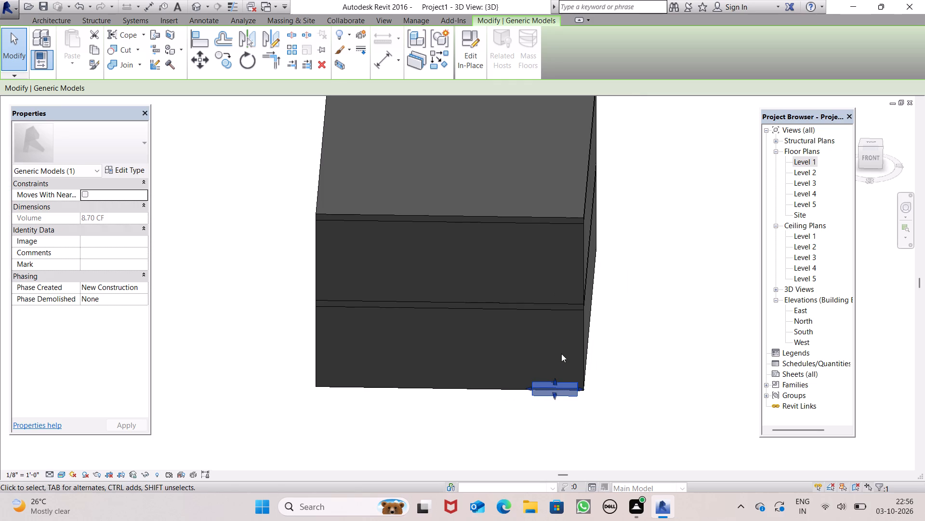
{"action": "scroll", "coordinate": [553, 384], "scroll_direction": "up", "scroll_amount": 4}
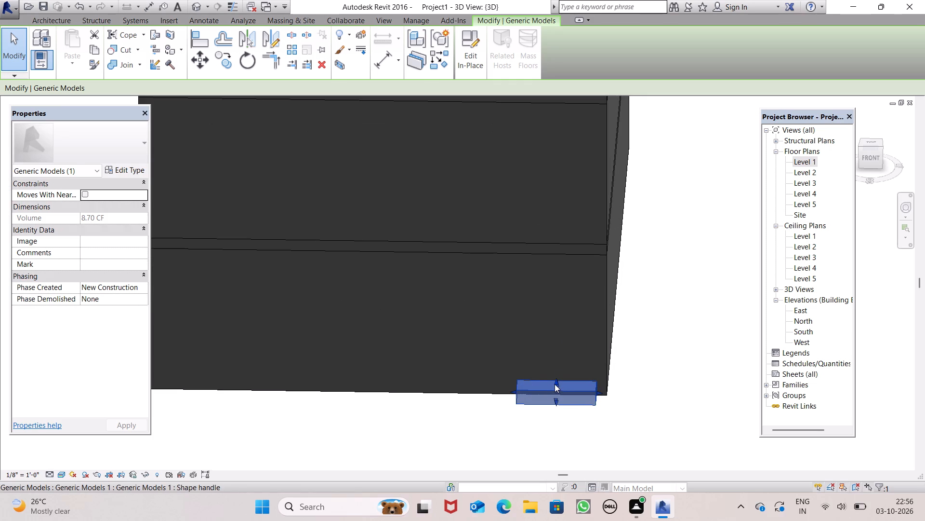
{"action": "scroll", "coordinate": [555, 379], "scroll_direction": "down", "scroll_amount": 3}
{"action": "scroll", "coordinate": [561, 382], "scroll_direction": "up", "scroll_amount": 5}
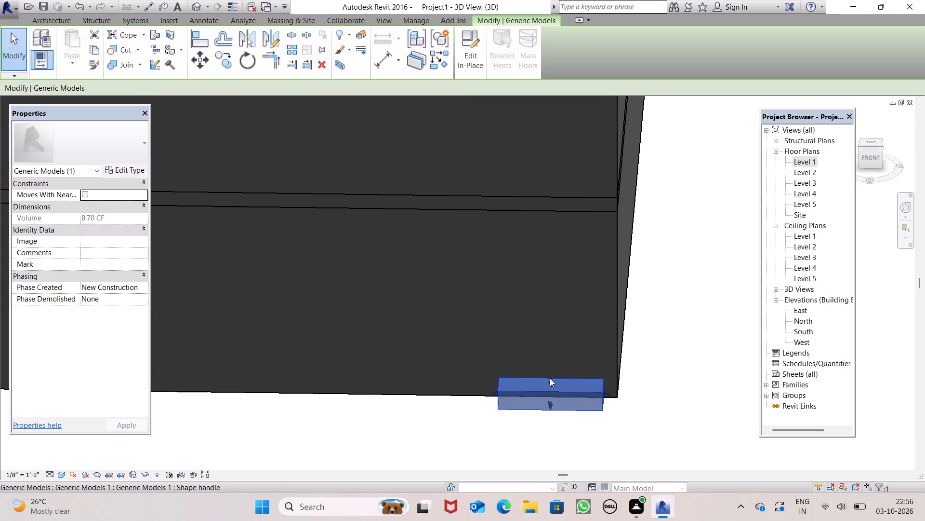
{"action": "left_click_drag", "start_coordinate": [549, 381], "coordinate": [497, 73]}
Raise the block's top face further until it projects above the upper flat roof, to about 233 CF.
{"action": "scroll", "coordinate": [524, 270], "scroll_direction": "down", "scroll_amount": 4}
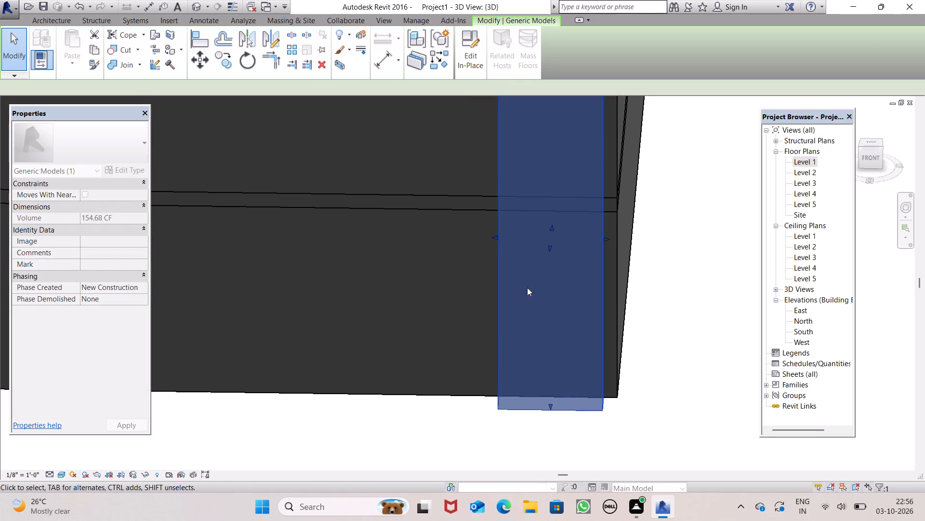
{"action": "scroll", "coordinate": [527, 288], "scroll_direction": "down", "scroll_amount": 2}
{"action": "scroll", "coordinate": [545, 343], "scroll_direction": "down", "scroll_amount": 6}
{"action": "scroll", "coordinate": [585, 257], "scroll_direction": "up", "scroll_amount": 5}
{"action": "scroll", "coordinate": [514, 273], "scroll_direction": "up", "scroll_amount": 2}
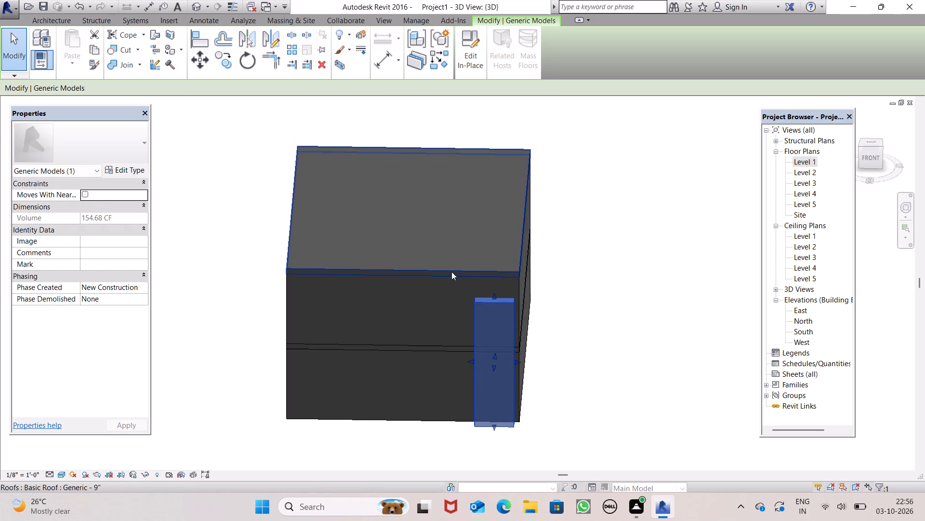
{"action": "scroll", "coordinate": [451, 272], "scroll_direction": "up", "scroll_amount": 2}
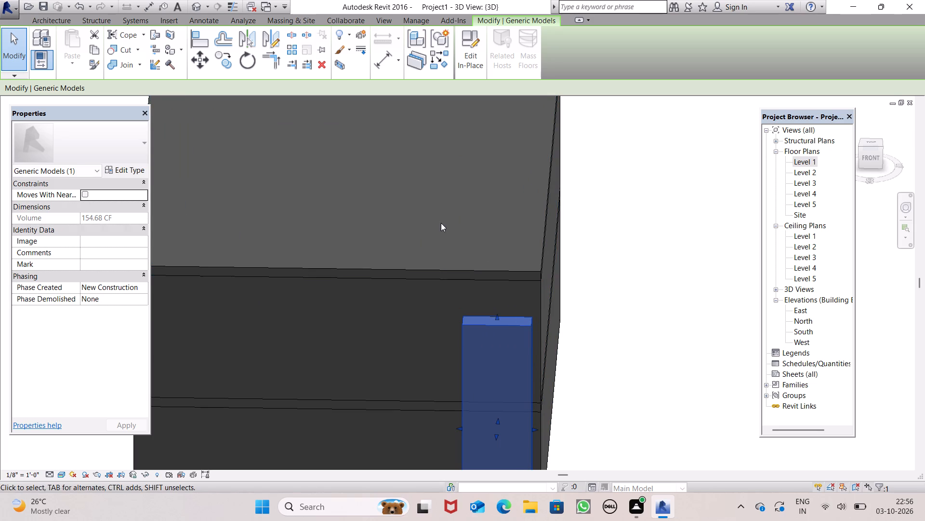
{"action": "scroll", "coordinate": [495, 288], "scroll_direction": "down", "scroll_amount": 4}
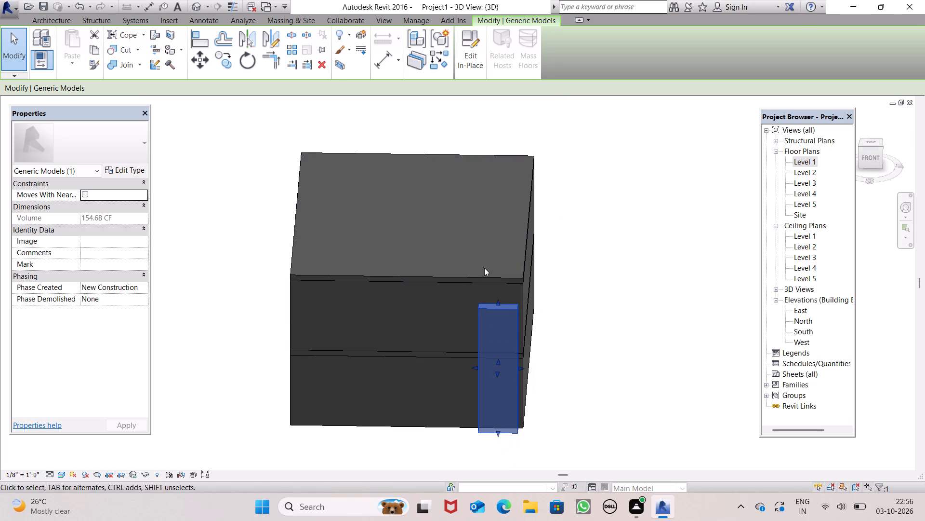
{"action": "scroll", "coordinate": [494, 300], "scroll_direction": "up", "scroll_amount": 11}
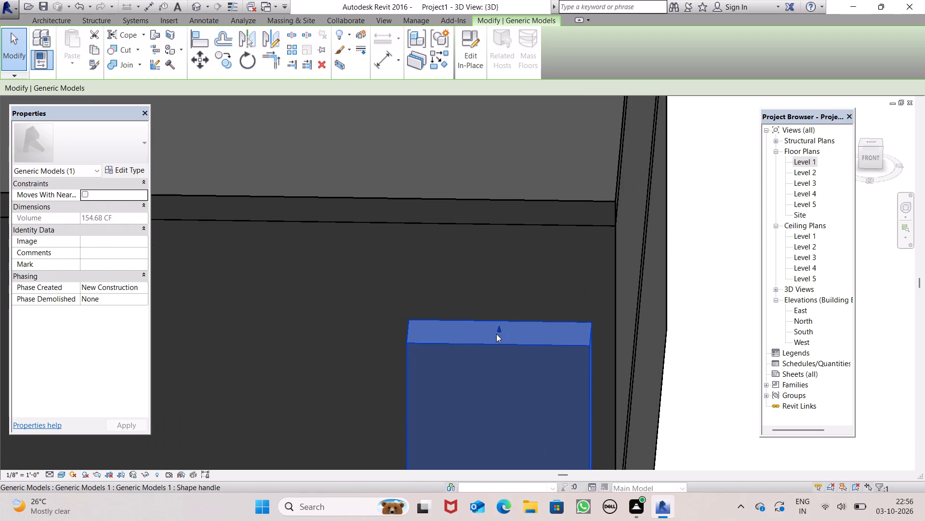
{"action": "scroll", "coordinate": [515, 307], "scroll_direction": "down", "scroll_amount": 3}
{"action": "scroll", "coordinate": [495, 226], "scroll_direction": "down", "scroll_amount": 1}
{"action": "scroll", "coordinate": [495, 226], "scroll_direction": "up", "scroll_amount": 4}
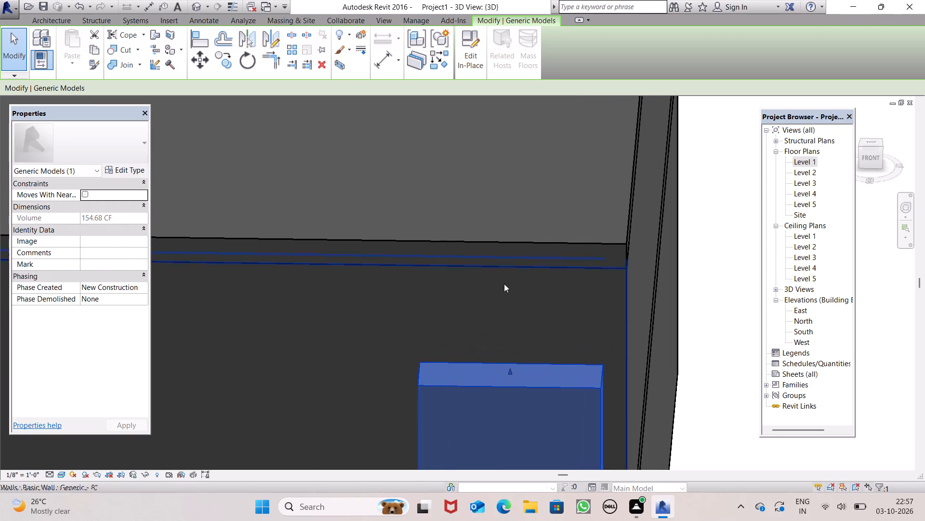
{"action": "left_click_drag", "start_coordinate": [507, 370], "coordinate": [507, 250]}
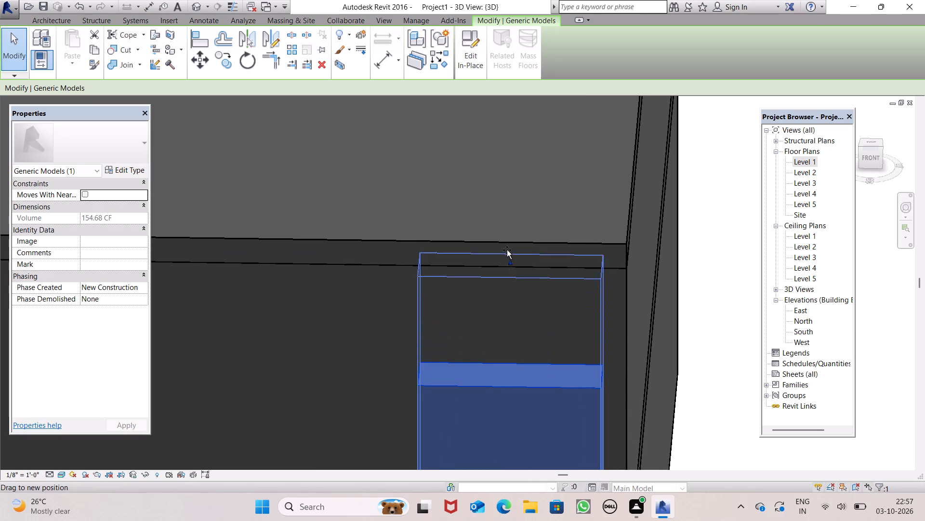
{"action": "left_click_drag", "start_coordinate": [507, 250], "coordinate": [490, 82]}
Deselect the tall block and examine its height and position against the building from the front in the 3D view.
{"action": "scroll", "coordinate": [611, 302], "scroll_direction": "down", "scroll_amount": 4}
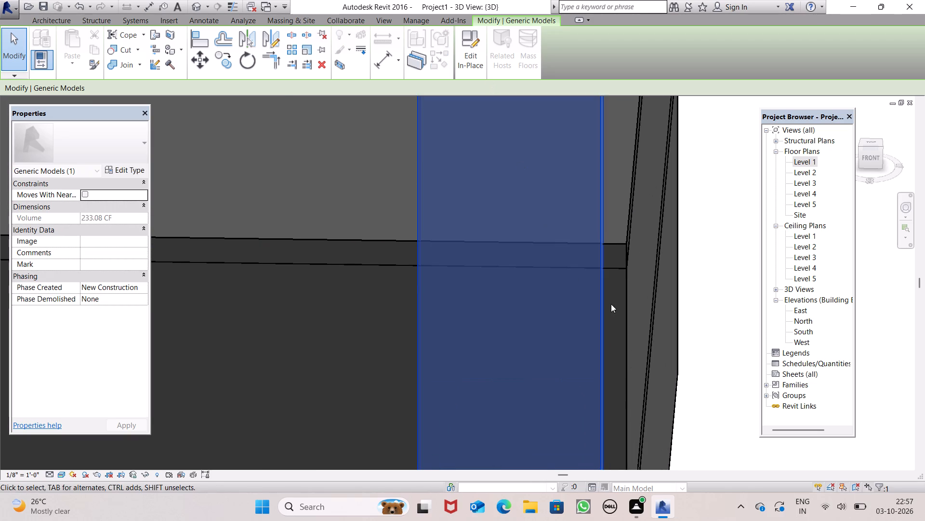
{"action": "scroll", "coordinate": [611, 304], "scroll_direction": "down", "scroll_amount": 4}
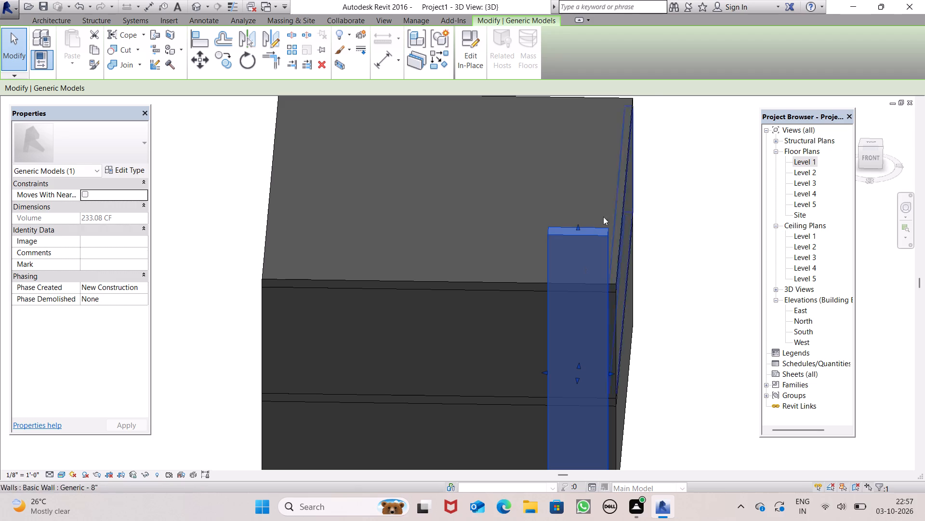
{"action": "scroll", "coordinate": [592, 210], "scroll_direction": "up", "scroll_amount": 3}
{"action": "scroll", "coordinate": [611, 202], "scroll_direction": "down", "scroll_amount": 7}
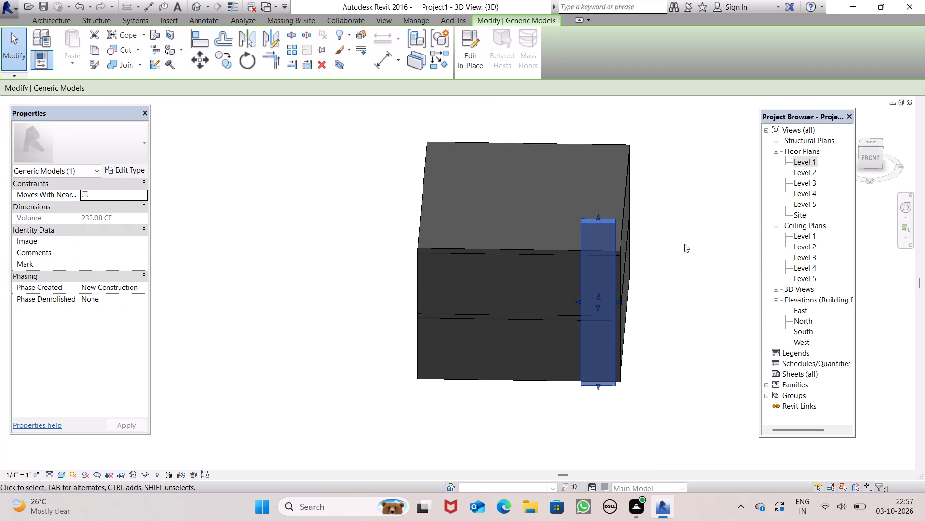
{"action": "scroll", "coordinate": [648, 274], "scroll_direction": "up", "scroll_amount": 3}
{"action": "scroll", "coordinate": [646, 267], "scroll_direction": "down", "scroll_amount": 3}
{"action": "left_click", "coordinate": [656, 267]}
{"action": "scroll", "coordinate": [646, 262], "scroll_direction": "down", "scroll_amount": 1}
{"action": "scroll", "coordinate": [639, 279], "scroll_direction": "up", "scroll_amount": 1}
{"action": "middle_click_drag", "start_coordinate": [642, 304], "coordinate": [632, 216], "text": "shift"}
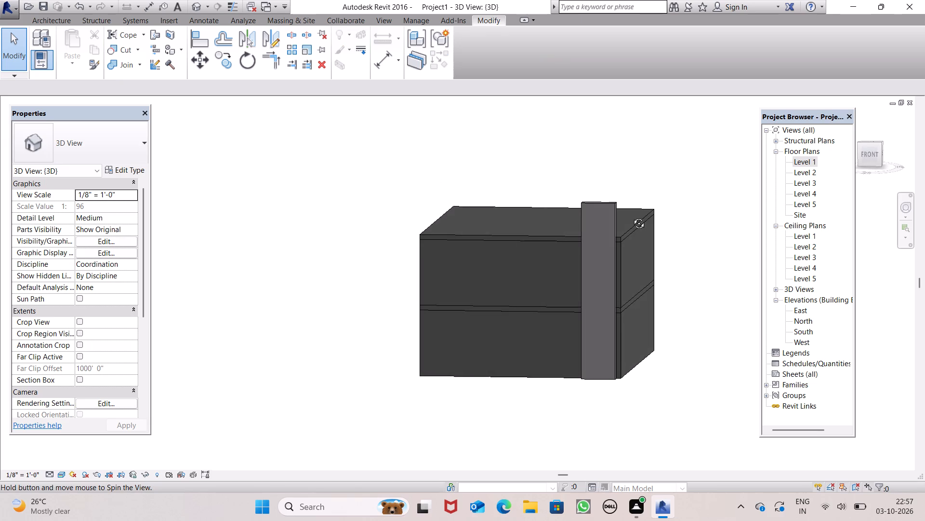
{"action": "middle_click_drag", "start_coordinate": [632, 216], "coordinate": [645, 221], "text": "shift"}
{"action": "scroll", "coordinate": [610, 323], "scroll_direction": "up", "scroll_amount": 4}
{"action": "scroll", "coordinate": [619, 323], "scroll_direction": "down", "scroll_amount": 1}
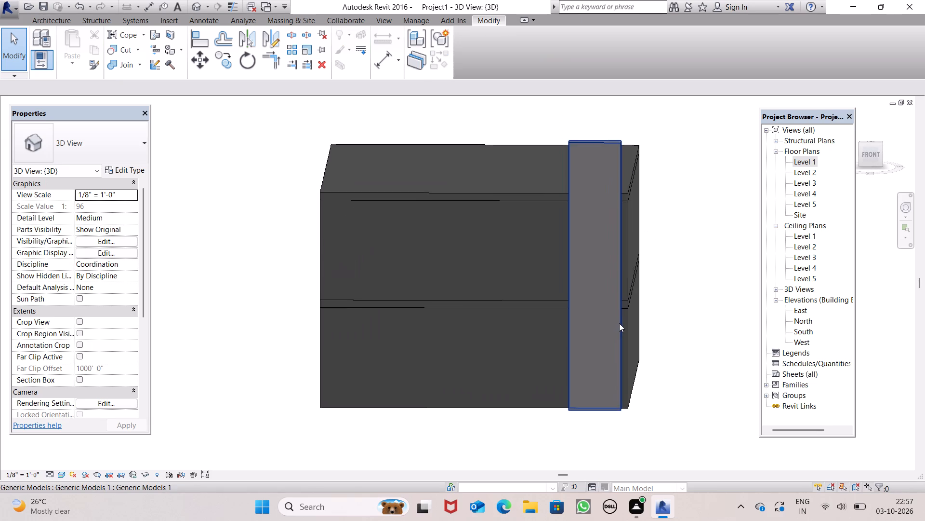
Start a new in-place component on the Level 2 floor plan in the Generic Models category, named Generic Models 2.
{"action": "scroll", "coordinate": [596, 241], "scroll_direction": "down", "scroll_amount": 1}
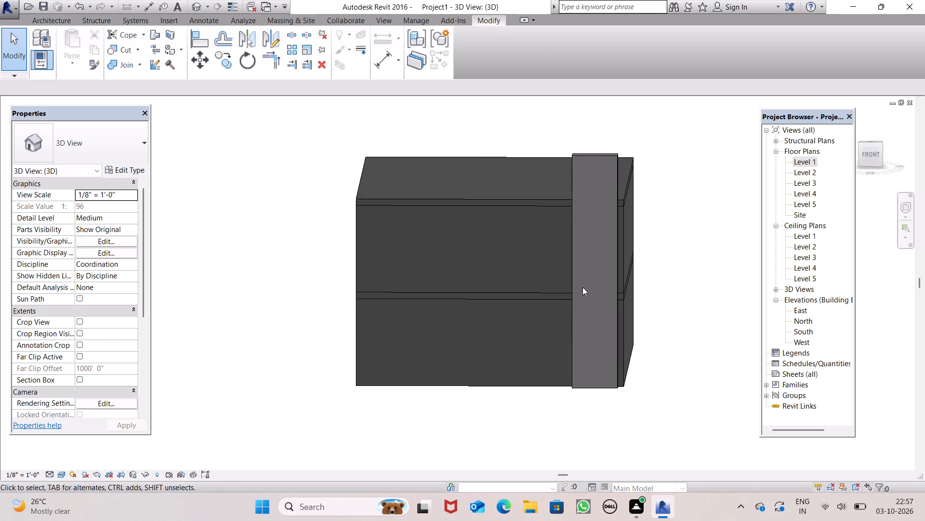
{"action": "middle_click_drag", "start_coordinate": [582, 287], "coordinate": [590, 250]}
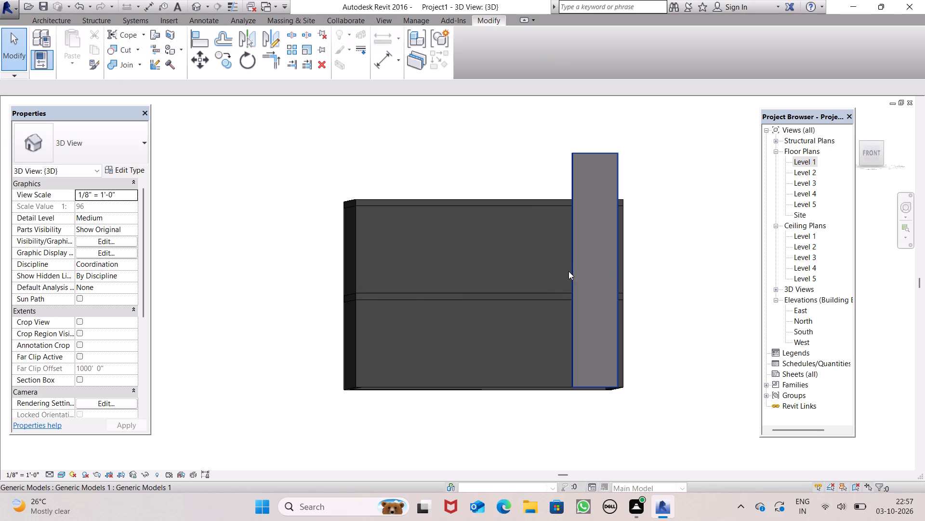
{"action": "double_click", "coordinate": [804, 174]}
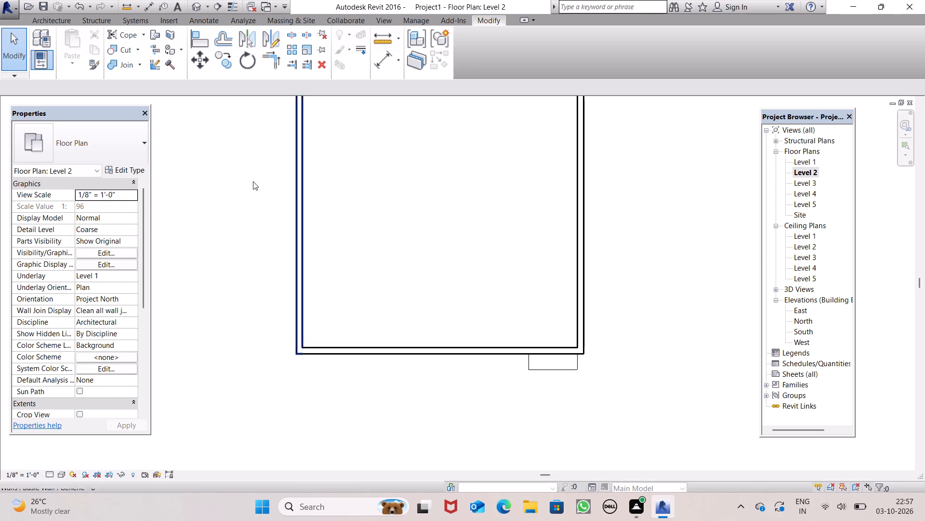
{"action": "left_click", "coordinate": [68, 19]}
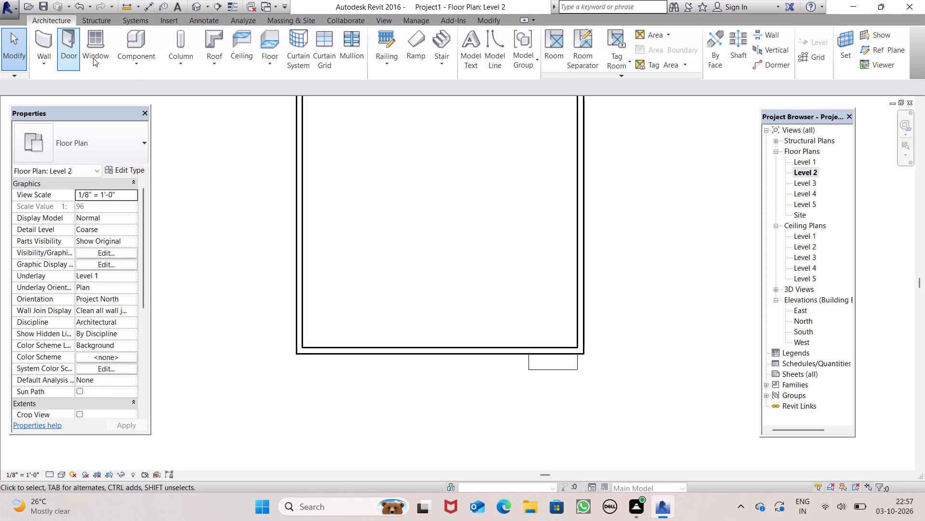
{"action": "left_click", "coordinate": [140, 68]}
{"action": "left_click", "coordinate": [149, 113]}
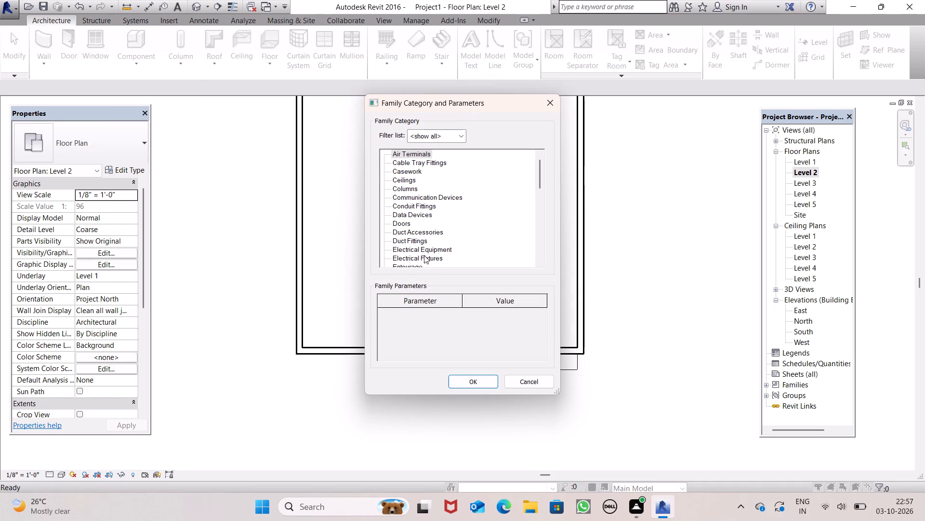
{"action": "scroll", "coordinate": [427, 236], "scroll_direction": "down", "scroll_amount": 8}
{"action": "left_click", "coordinate": [423, 241]}
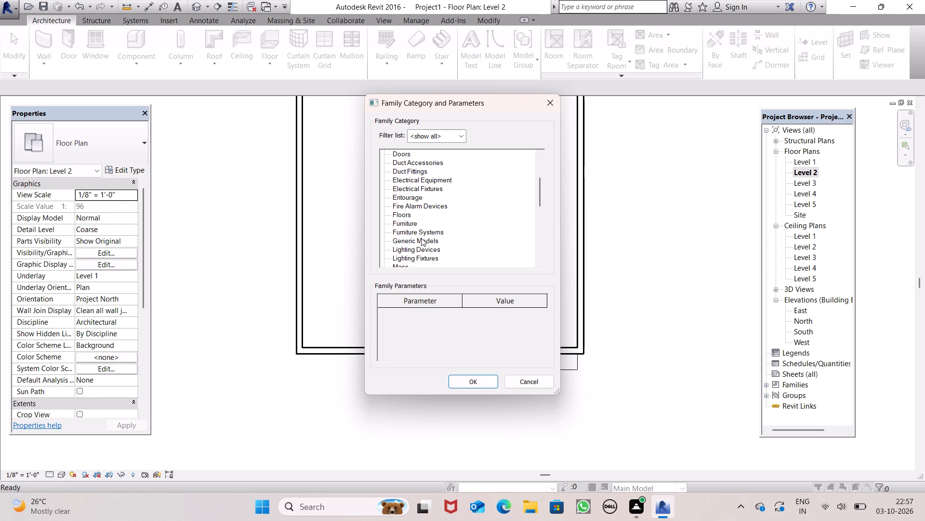
{"action": "left_click", "coordinate": [421, 238]}
{"action": "left_click", "coordinate": [468, 384]}
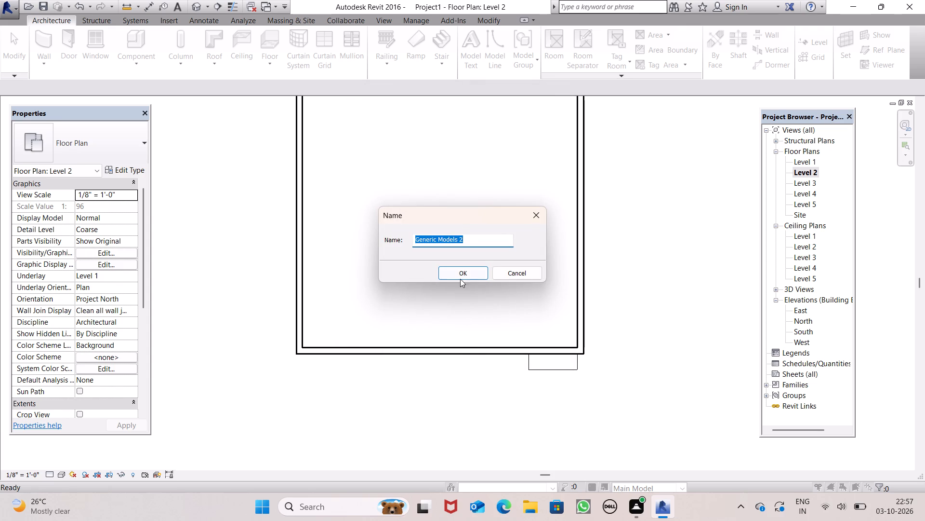
{"action": "left_click", "coordinate": [460, 274]}
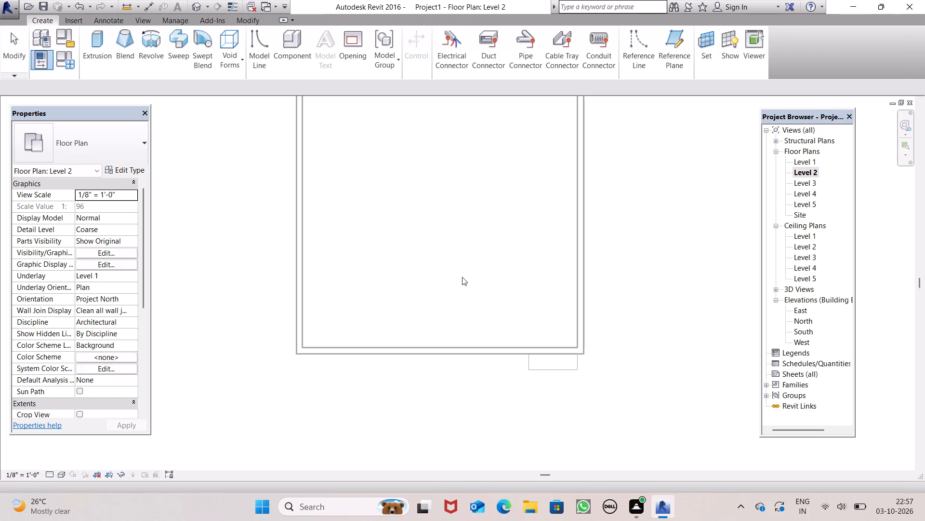
Extrude a rectangle about 1'-11" by 1'-4" against the front wall's outer face, just left of the tall block, 1'-0" deep, and finish the model.
{"action": "left_click", "coordinate": [94, 48]}
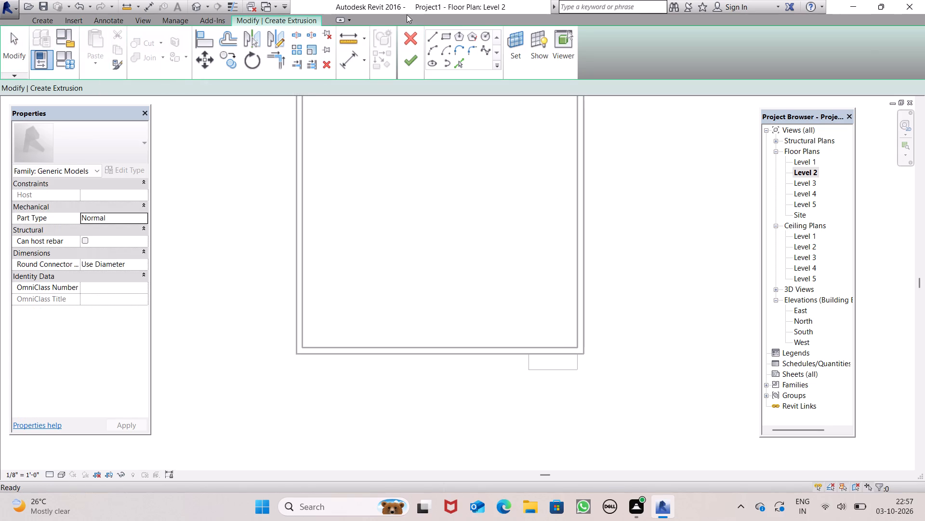
{"action": "left_click", "coordinate": [447, 37]}
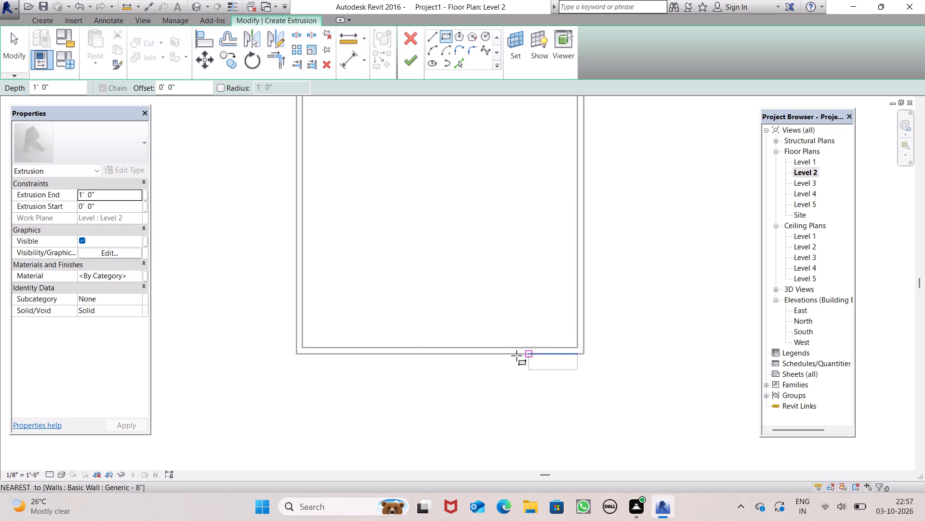
{"action": "scroll", "coordinate": [516, 356], "scroll_direction": "up", "scroll_amount": 10}
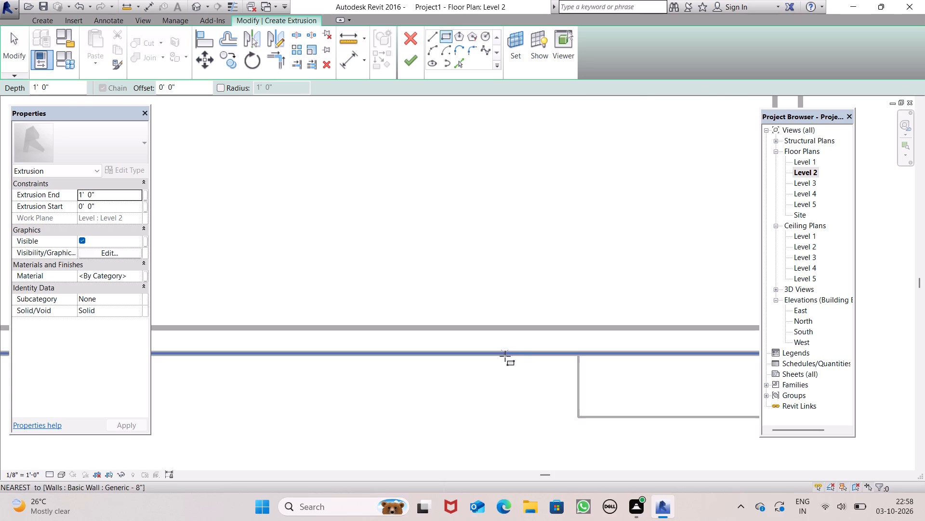
{"action": "left_click", "coordinate": [501, 358]}
{"action": "left_click", "coordinate": [573, 404]}
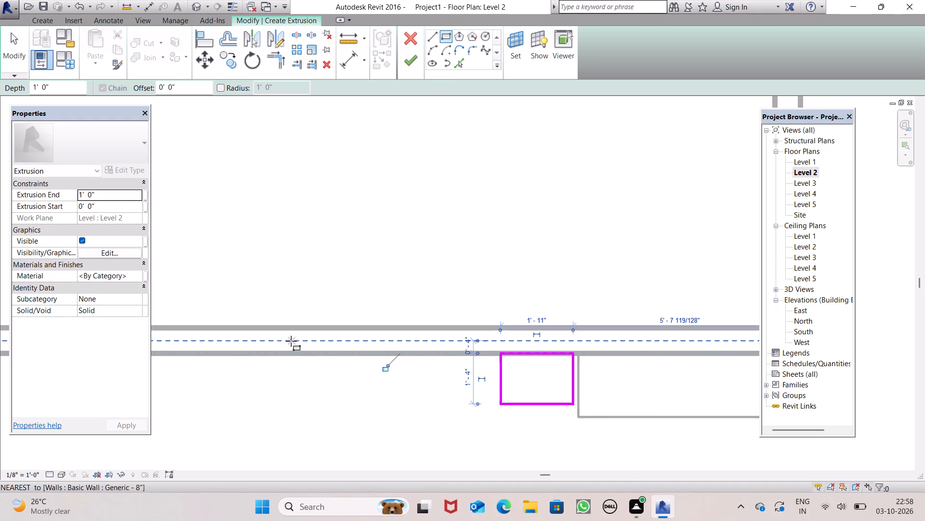
{"action": "key", "text": "space"}
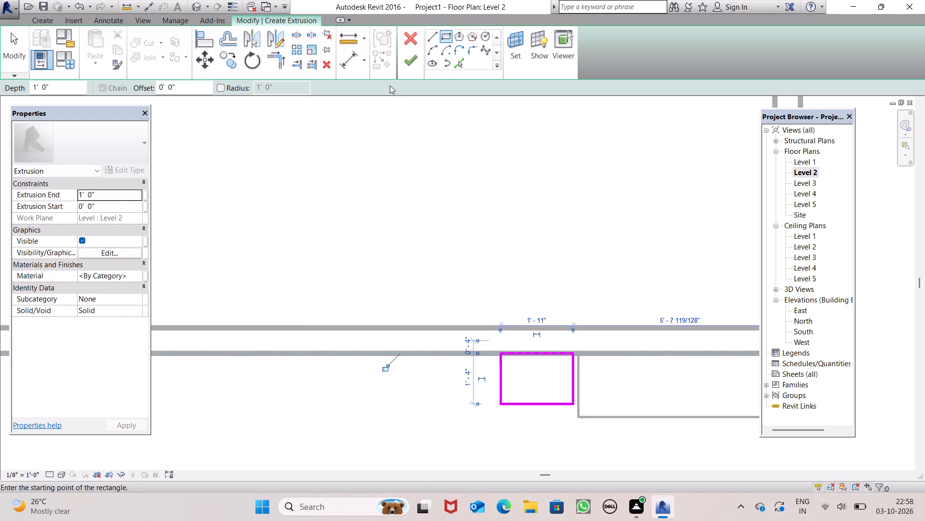
{"action": "left_click", "coordinate": [412, 64]}
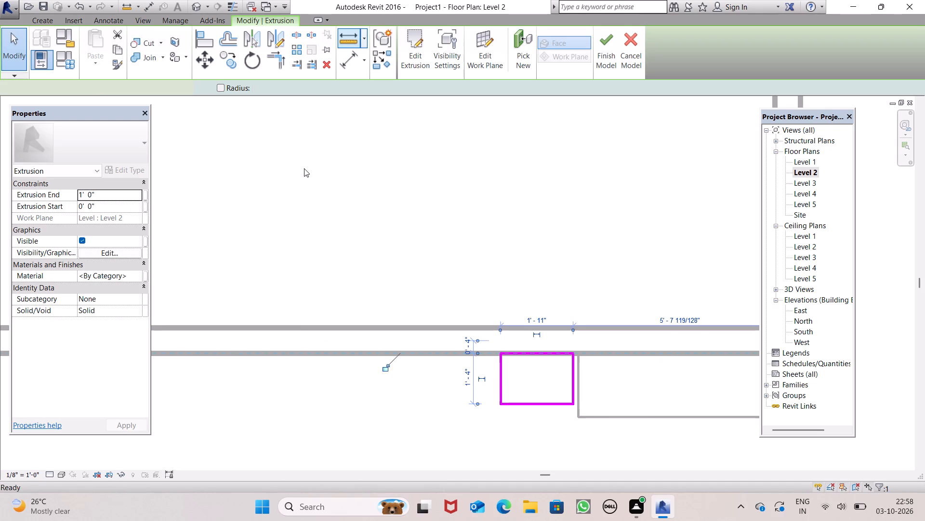
{"action": "left_click", "coordinate": [601, 49]}
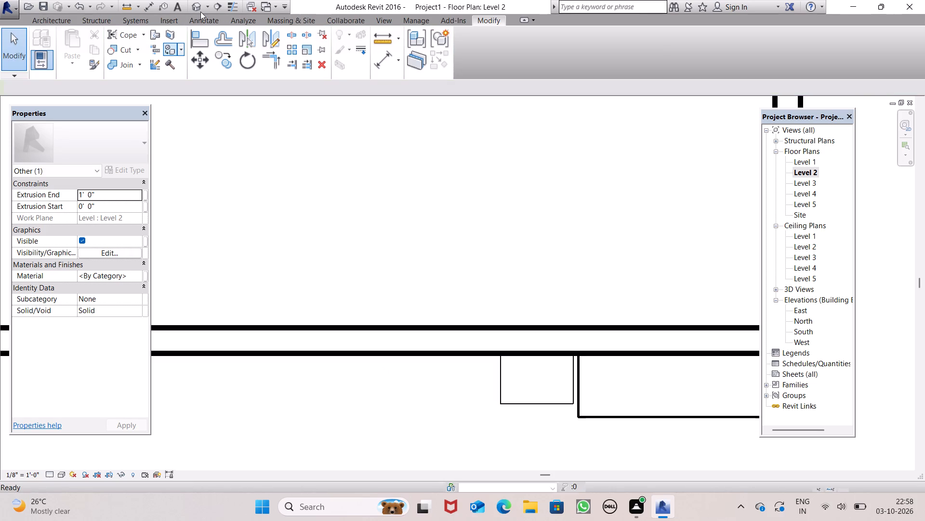
In the 3D view, stretch the small block leftward along the front wall to the building's left corner, to about 32.9 CF.
{"action": "left_click", "coordinate": [195, 1]}
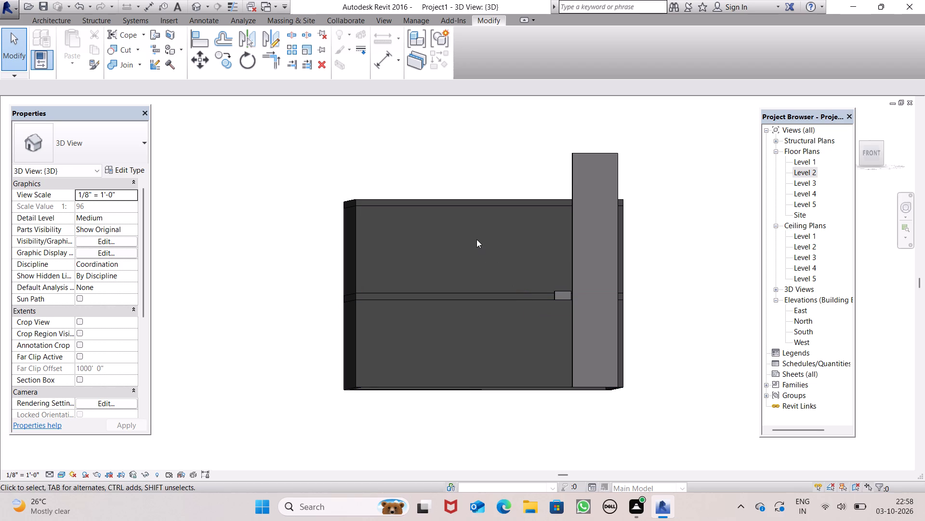
{"action": "scroll", "coordinate": [525, 304], "scroll_direction": "down", "scroll_amount": 4}
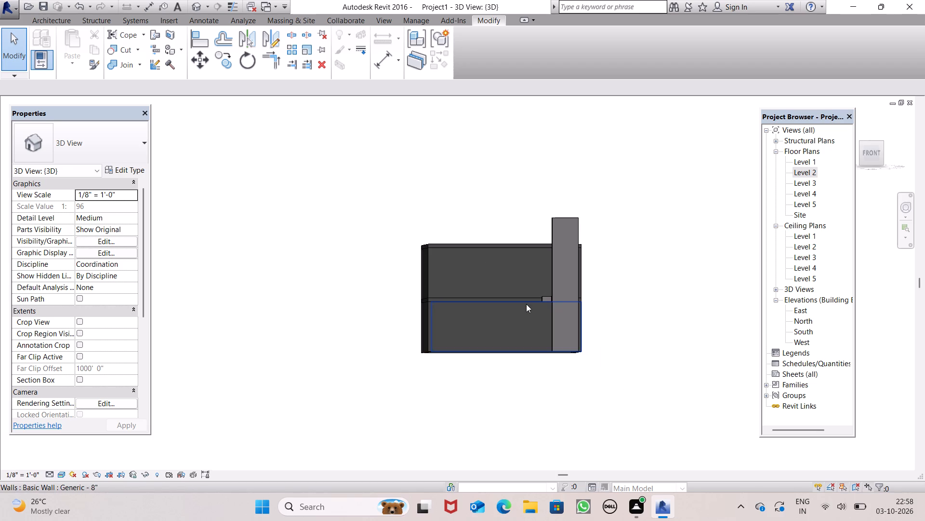
{"action": "middle_click_drag", "start_coordinate": [535, 313], "coordinate": [633, 433], "text": "shift"}
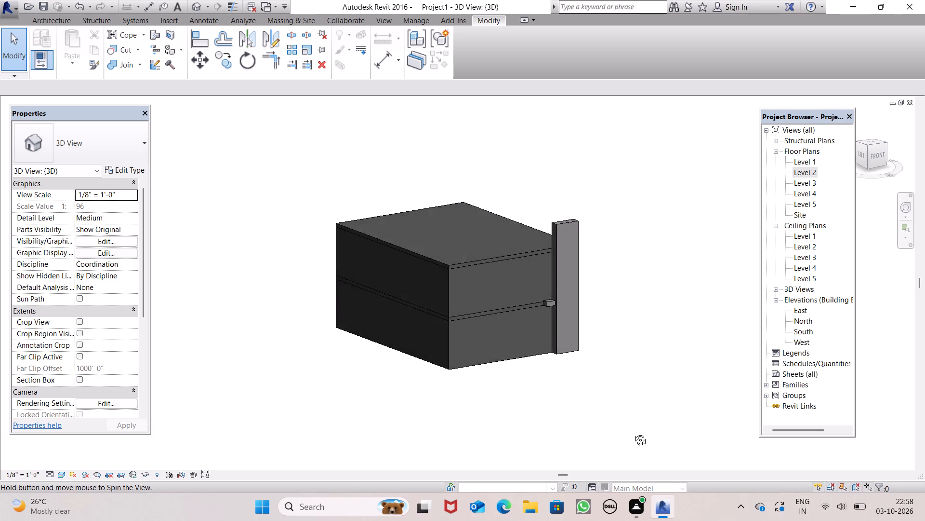
{"action": "middle_click_drag", "start_coordinate": [633, 433], "coordinate": [634, 434], "text": "shift"}
{"action": "scroll", "coordinate": [512, 312], "scroll_direction": "up", "scroll_amount": 7}
{"action": "scroll", "coordinate": [586, 327], "scroll_direction": "up", "scroll_amount": 2}
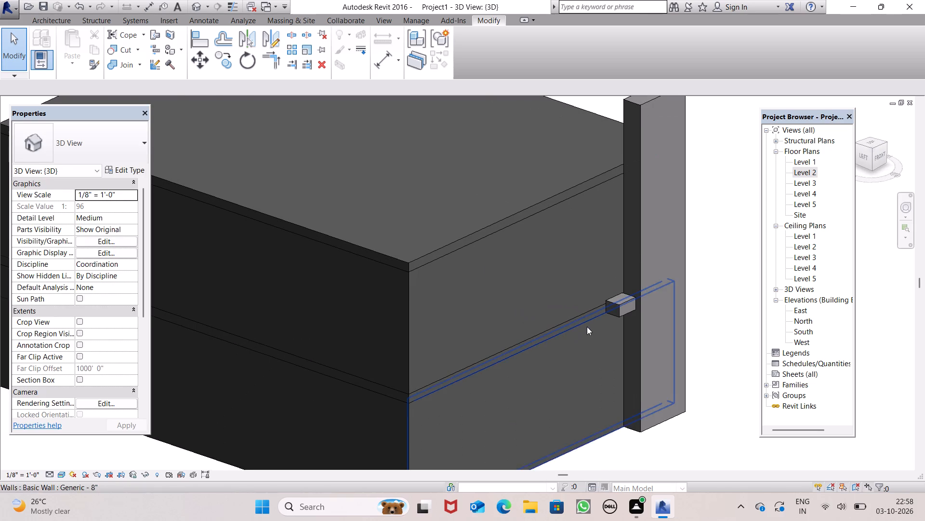
{"action": "left_click", "coordinate": [625, 303]}
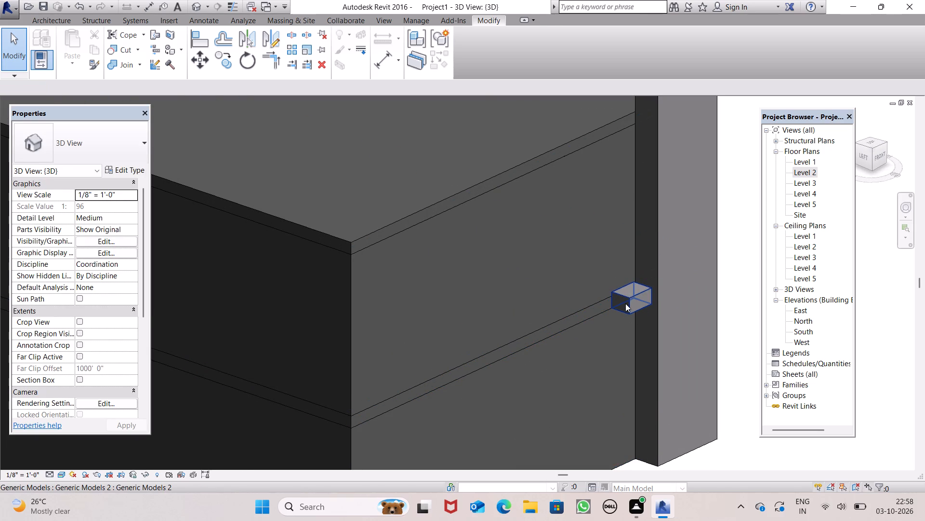
{"action": "scroll", "coordinate": [677, 258], "scroll_direction": "down", "scroll_amount": 5}
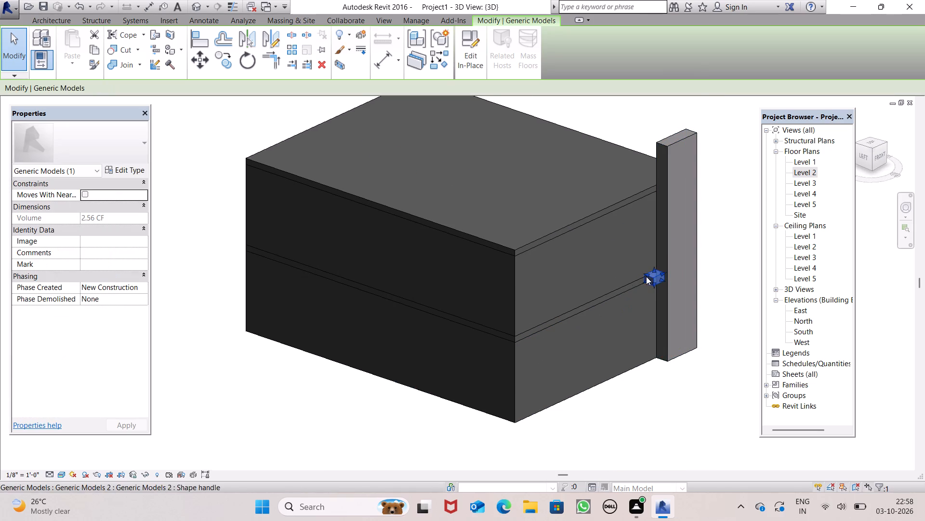
{"action": "scroll", "coordinate": [656, 293], "scroll_direction": "up", "scroll_amount": 4}
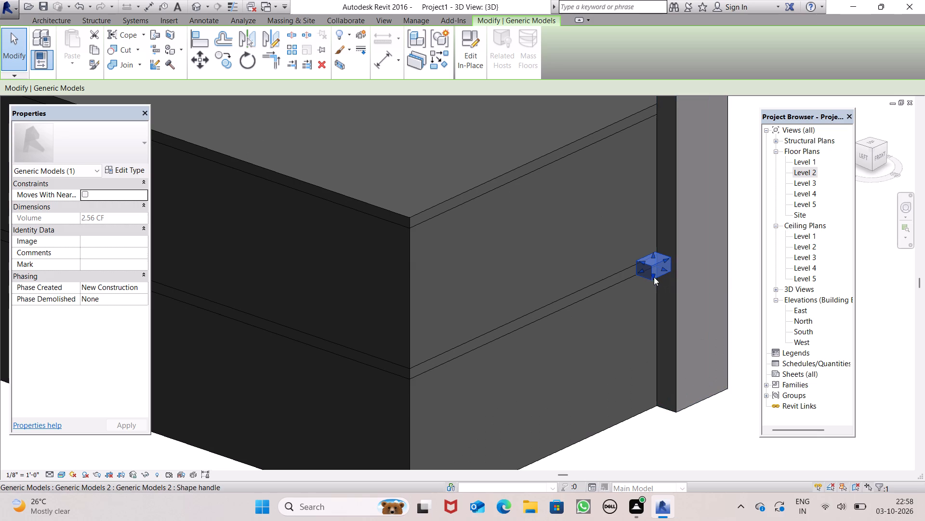
{"action": "left_click_drag", "start_coordinate": [639, 271], "coordinate": [449, 380]}
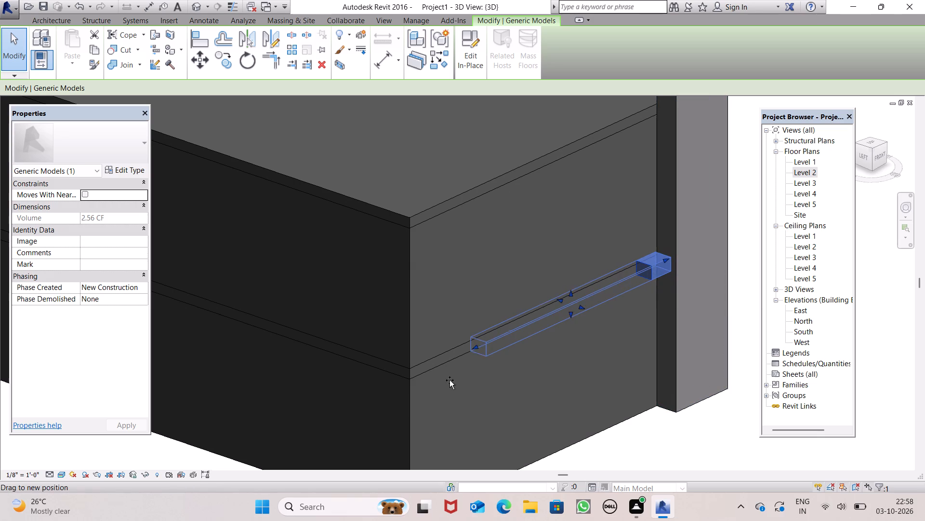
{"action": "left_click_drag", "start_coordinate": [449, 380], "coordinate": [425, 377]}
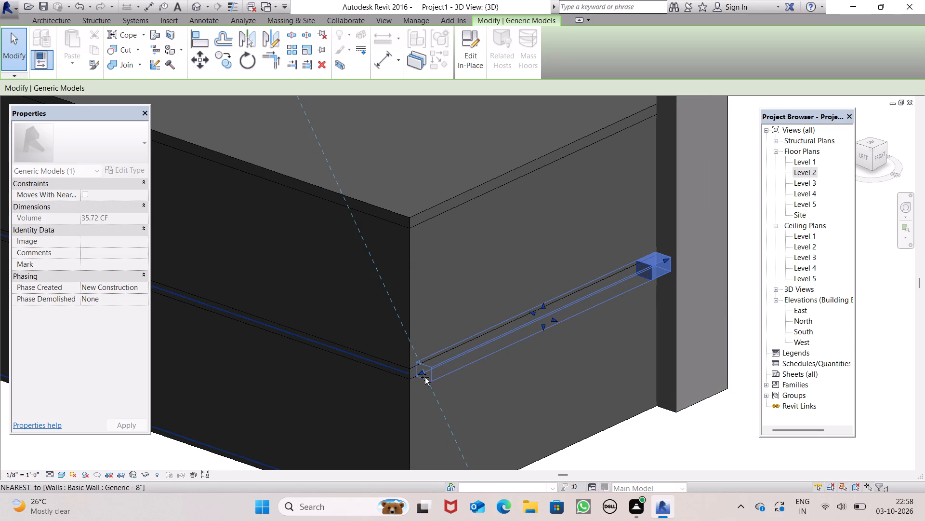
{"action": "left_click_drag", "start_coordinate": [425, 377], "coordinate": [420, 374]}
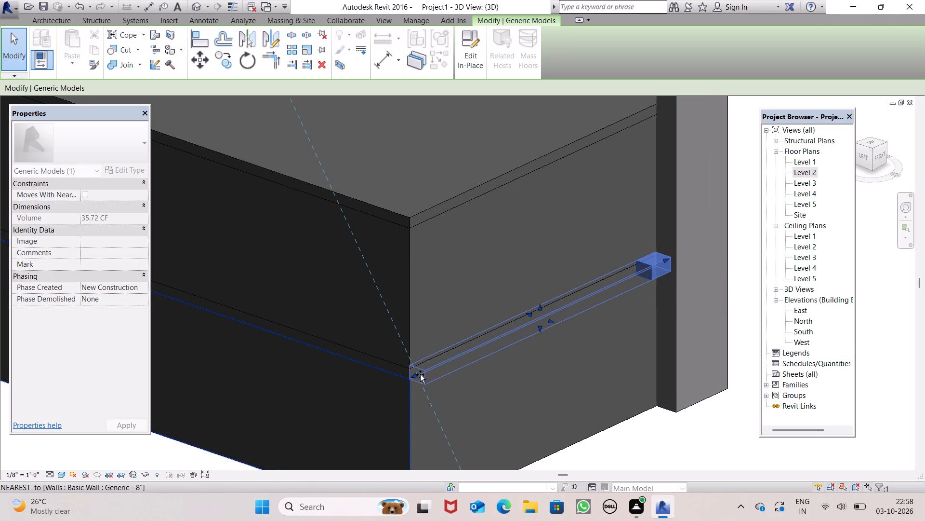
{"action": "left_click_drag", "start_coordinate": [420, 374], "coordinate": [416, 375]}
{"action": "scroll", "coordinate": [453, 309], "scroll_direction": "down", "scroll_amount": 4}
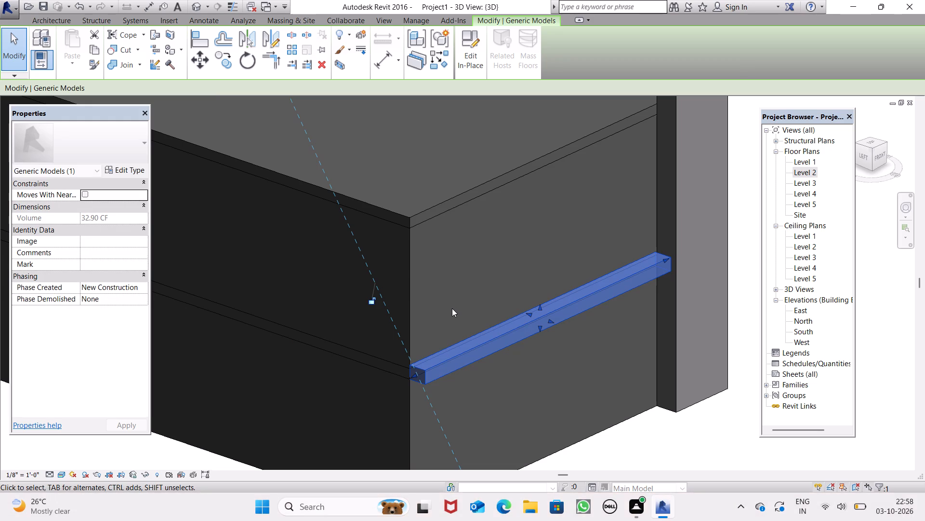
{"action": "scroll", "coordinate": [452, 308], "scroll_direction": "down", "scroll_amount": 3}
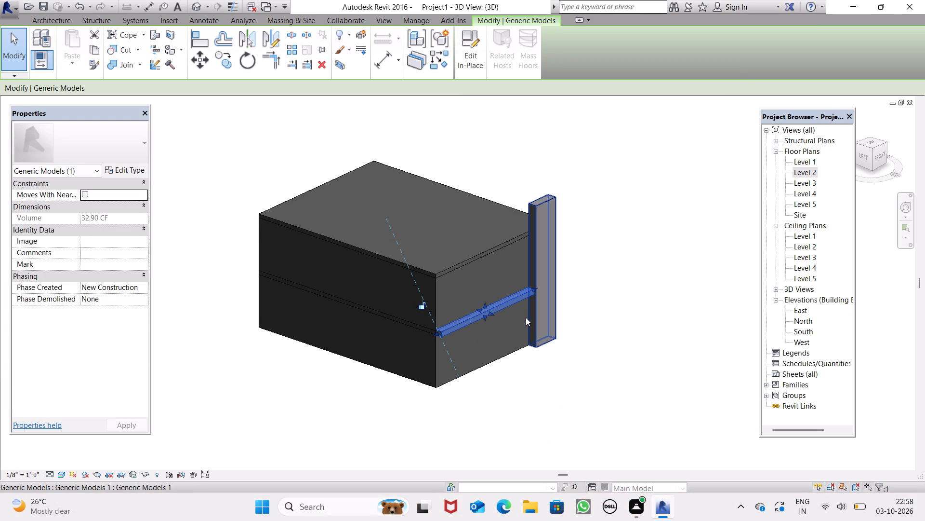
Examine the horizontal band and its fit with the tall block from the right side and front of the building.
{"action": "middle_click_drag", "start_coordinate": [617, 358], "coordinate": [434, 342]}
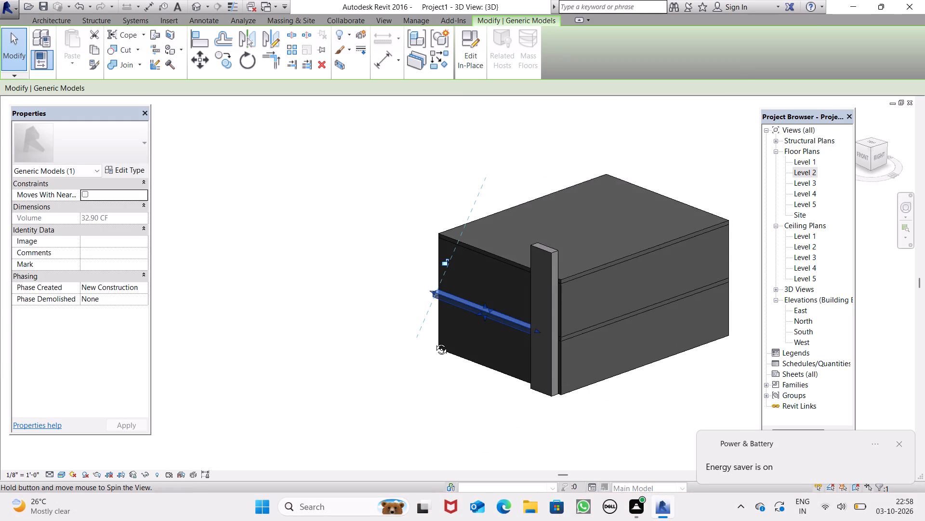
{"action": "middle_click_drag", "start_coordinate": [434, 342], "coordinate": [462, 327]}
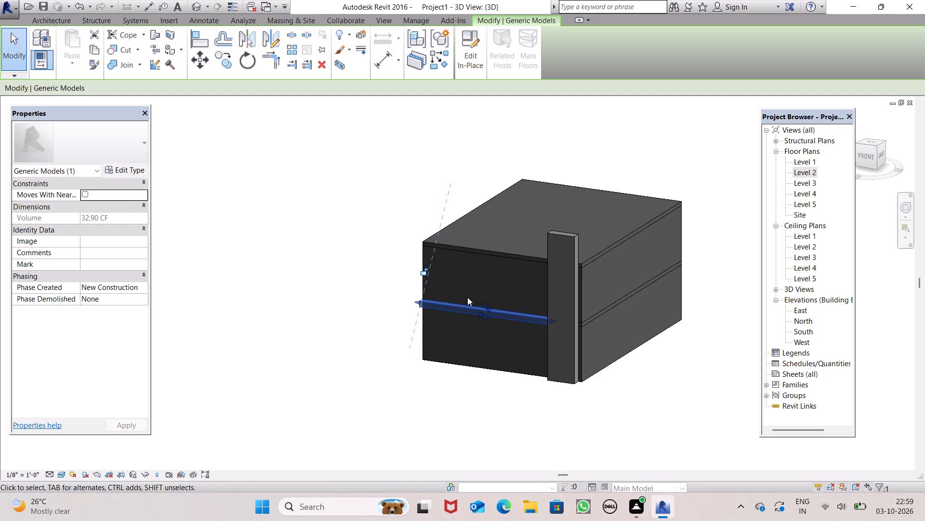
{"action": "scroll", "coordinate": [495, 304], "scroll_direction": "up", "scroll_amount": 3}
{"action": "middle_click_drag", "start_coordinate": [520, 357], "coordinate": [546, 366]}
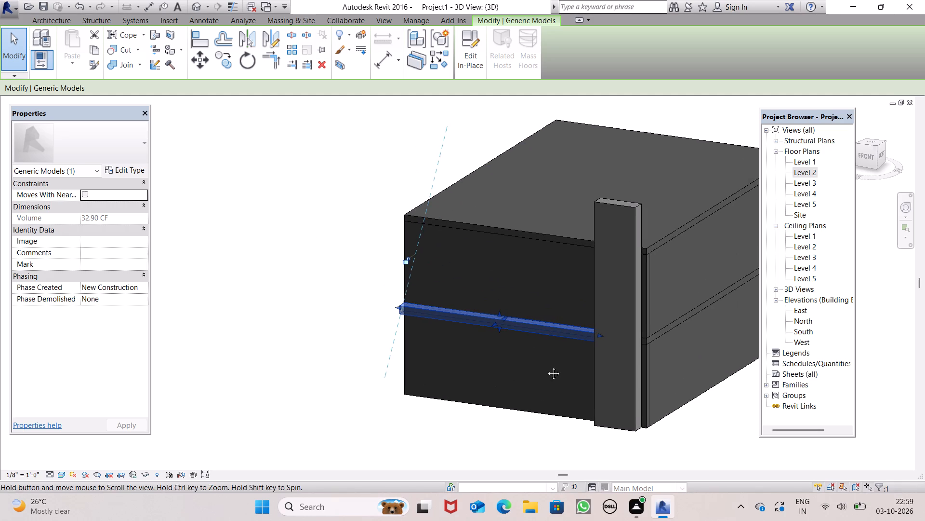
{"action": "middle_click_drag", "start_coordinate": [546, 366], "coordinate": [547, 366]}
{"action": "scroll", "coordinate": [515, 349], "scroll_direction": "down", "scroll_amount": 3}
{"action": "middle_click_drag", "start_coordinate": [519, 364], "coordinate": [568, 346], "text": "shift"}
{"action": "scroll", "coordinate": [558, 275], "scroll_direction": "up", "scroll_amount": 3}
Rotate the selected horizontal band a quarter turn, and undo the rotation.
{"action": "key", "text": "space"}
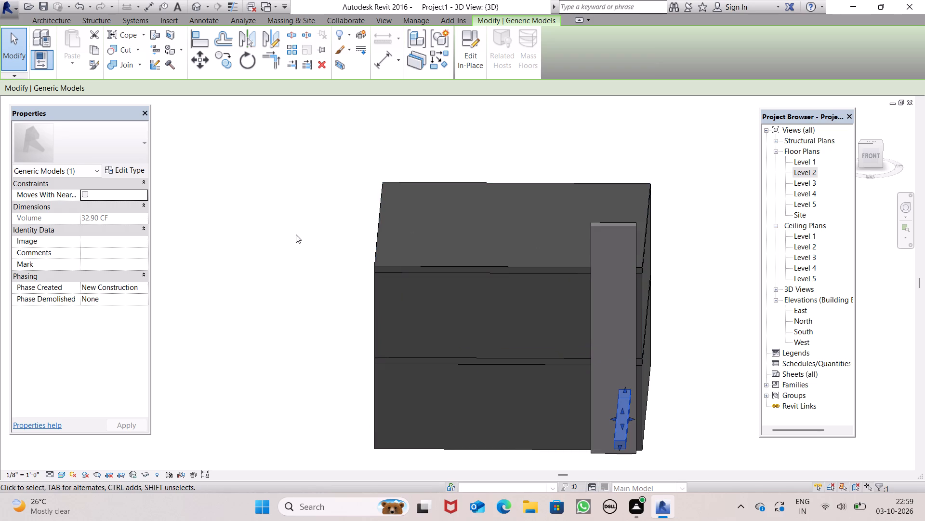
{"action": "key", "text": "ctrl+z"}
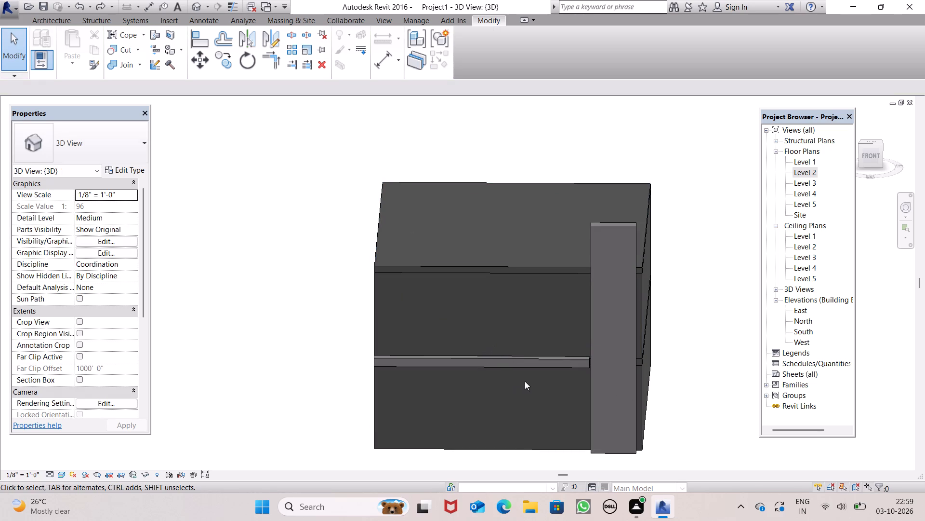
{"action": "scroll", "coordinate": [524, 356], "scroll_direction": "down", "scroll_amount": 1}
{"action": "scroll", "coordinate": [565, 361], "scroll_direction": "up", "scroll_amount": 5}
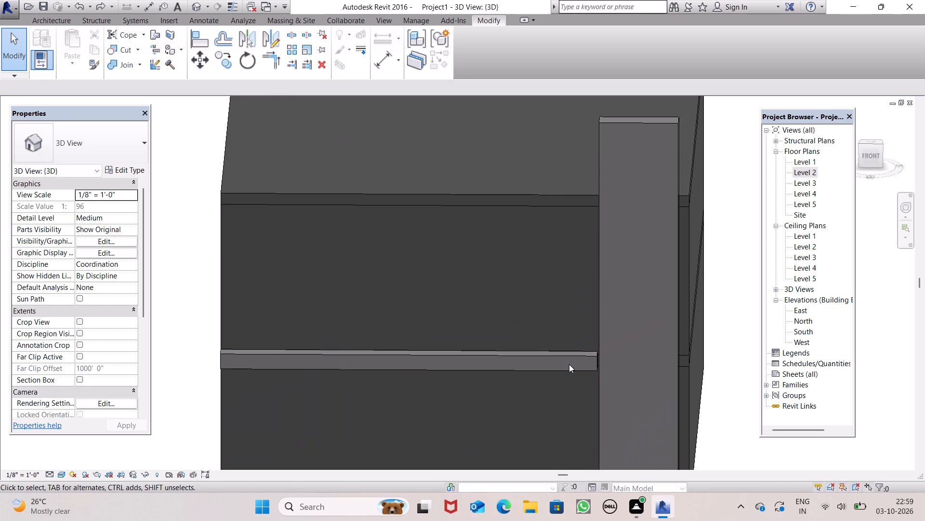
Stretch the horizontal band's end beside the tall block until it meets the block's side face, to about 33 CF.
{"action": "left_click", "coordinate": [569, 364]}
{"action": "scroll", "coordinate": [604, 355], "scroll_direction": "up", "scroll_amount": 4}
{"action": "scroll", "coordinate": [603, 355], "scroll_direction": "down", "scroll_amount": 1}
{"action": "scroll", "coordinate": [603, 355], "scroll_direction": "up", "scroll_amount": 1}
{"action": "left_click", "coordinate": [570, 358]}
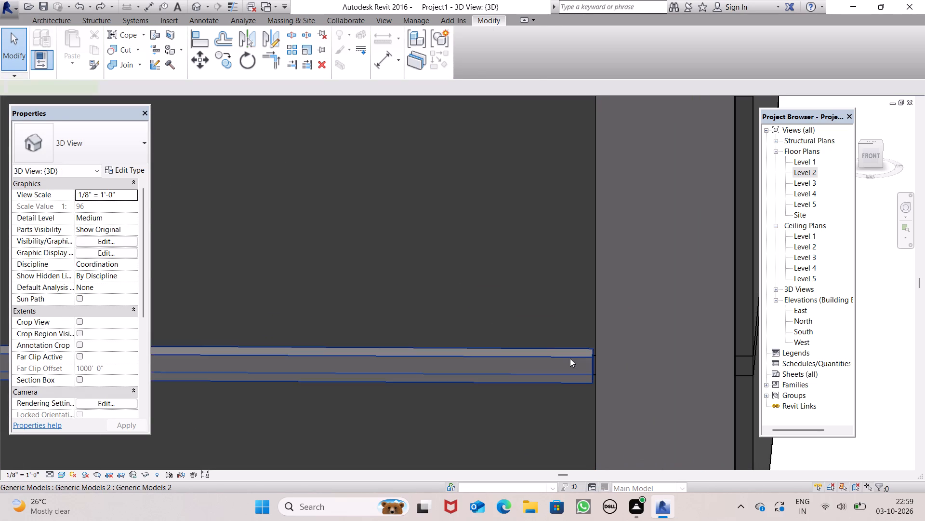
{"action": "scroll", "coordinate": [594, 367], "scroll_direction": "up", "scroll_amount": 4}
{"action": "scroll", "coordinate": [594, 367], "scroll_direction": "down", "scroll_amount": 1}
{"action": "scroll", "coordinate": [594, 367], "scroll_direction": "up", "scroll_amount": 3}
{"action": "scroll", "coordinate": [579, 337], "scroll_direction": "down", "scroll_amount": 6}
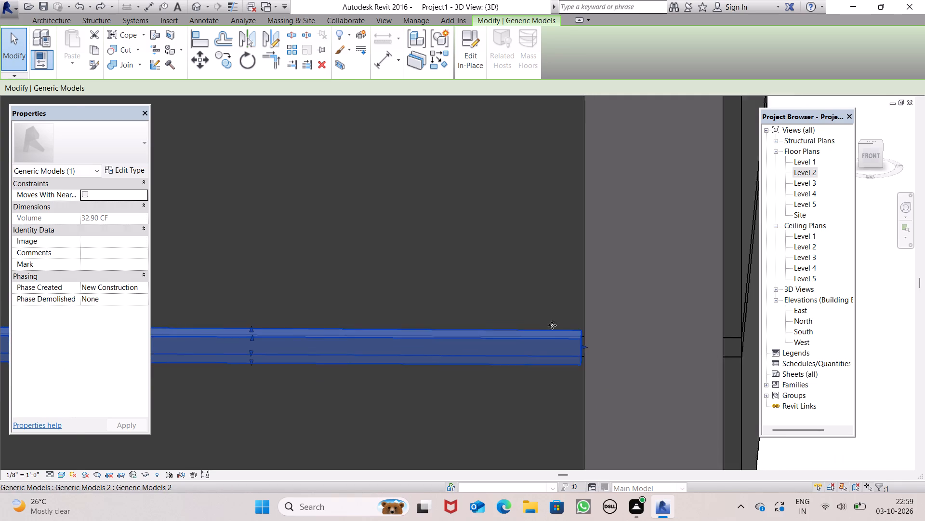
{"action": "scroll", "coordinate": [552, 325], "scroll_direction": "down", "scroll_amount": 2}
{"action": "scroll", "coordinate": [633, 343], "scroll_direction": "up", "scroll_amount": 6}
{"action": "scroll", "coordinate": [504, 324], "scroll_direction": "up", "scroll_amount": 5}
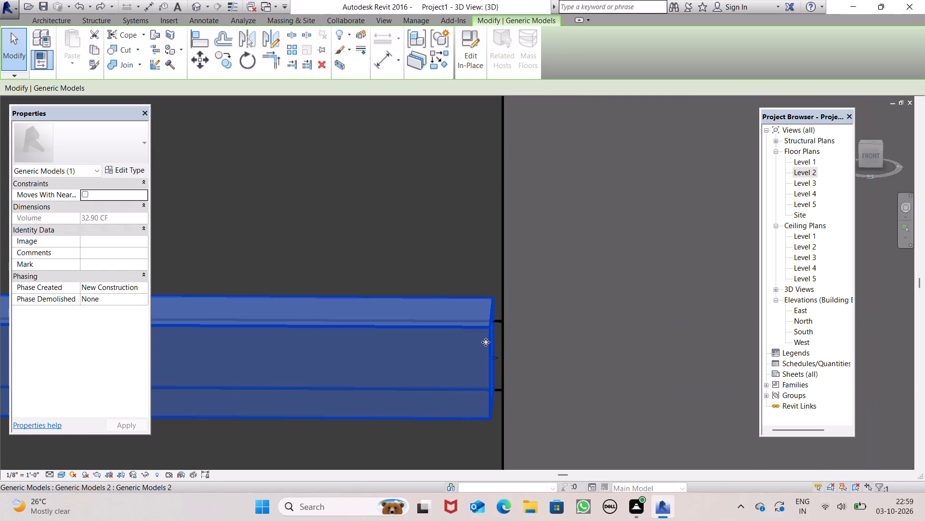
{"action": "left_click_drag", "start_coordinate": [493, 357], "coordinate": [498, 358]}
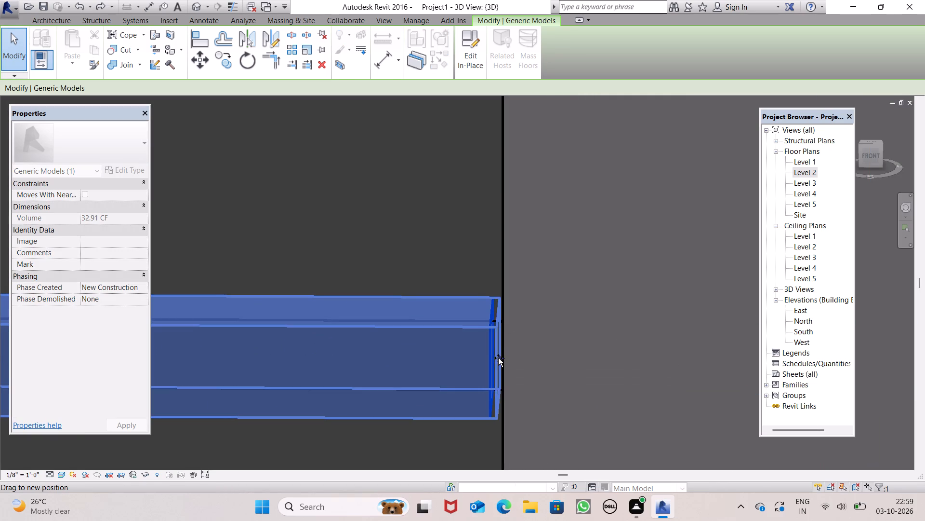
{"action": "left_click_drag", "start_coordinate": [498, 358], "coordinate": [499, 359]}
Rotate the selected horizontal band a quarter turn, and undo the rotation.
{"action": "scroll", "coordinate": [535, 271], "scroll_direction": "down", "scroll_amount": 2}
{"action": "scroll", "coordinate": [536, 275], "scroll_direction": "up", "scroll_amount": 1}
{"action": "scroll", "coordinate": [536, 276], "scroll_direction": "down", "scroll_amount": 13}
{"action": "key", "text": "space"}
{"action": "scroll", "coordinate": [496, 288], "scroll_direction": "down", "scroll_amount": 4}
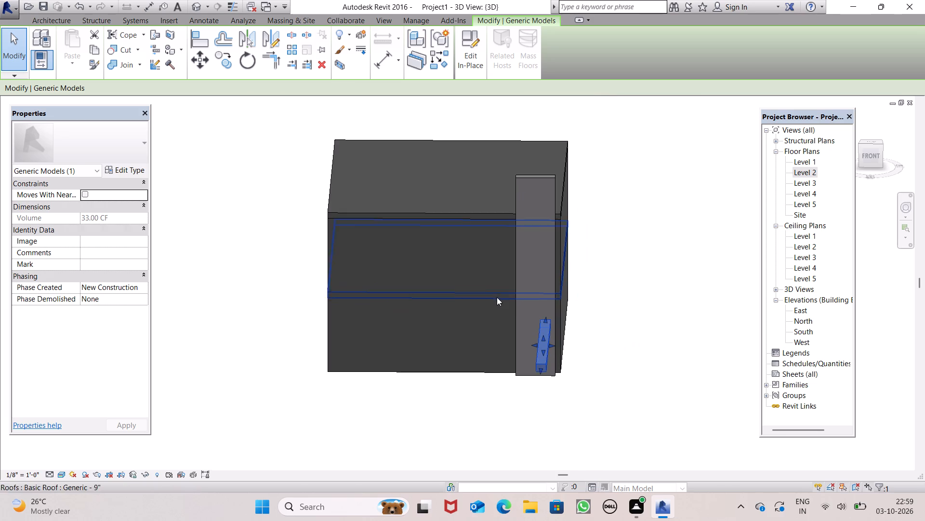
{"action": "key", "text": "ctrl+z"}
Pull the tall block's front face back toward the wall, in line with the horizontal band's front face.
{"action": "scroll", "coordinate": [502, 303], "scroll_direction": "up", "scroll_amount": 5}
{"action": "scroll", "coordinate": [502, 303], "scroll_direction": "down", "scroll_amount": 7}
{"action": "scroll", "coordinate": [503, 307], "scroll_direction": "up", "scroll_amount": 1}
{"action": "scroll", "coordinate": [503, 311], "scroll_direction": "down", "scroll_amount": 4}
{"action": "scroll", "coordinate": [267, 288], "scroll_direction": "up", "scroll_amount": 1}
{"action": "scroll", "coordinate": [267, 288], "scroll_direction": "down", "scroll_amount": 1}
{"action": "scroll", "coordinate": [267, 288], "scroll_direction": "up", "scroll_amount": 2}
{"action": "scroll", "coordinate": [356, 317], "scroll_direction": "down", "scroll_amount": 3}
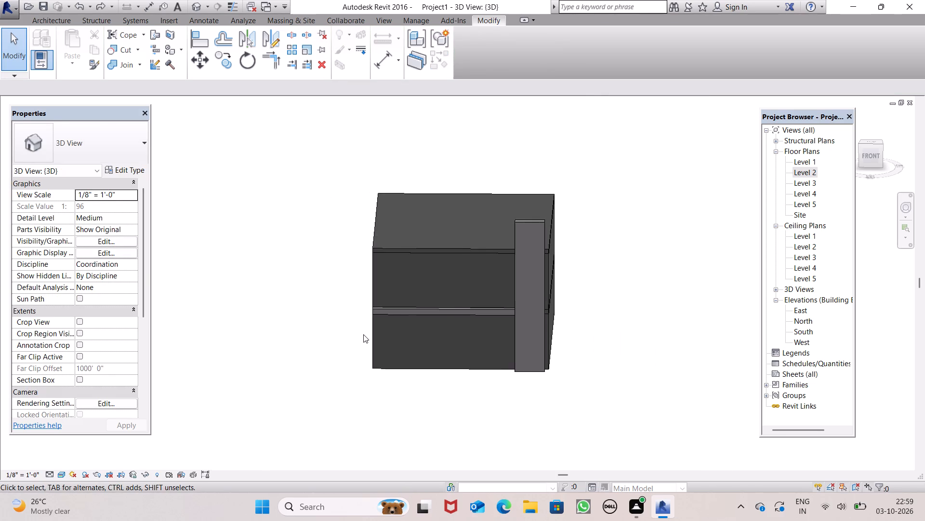
{"action": "middle_click_drag", "start_coordinate": [363, 334], "coordinate": [530, 376], "text": "shift"}
{"action": "scroll", "coordinate": [469, 321], "scroll_direction": "up", "scroll_amount": 7}
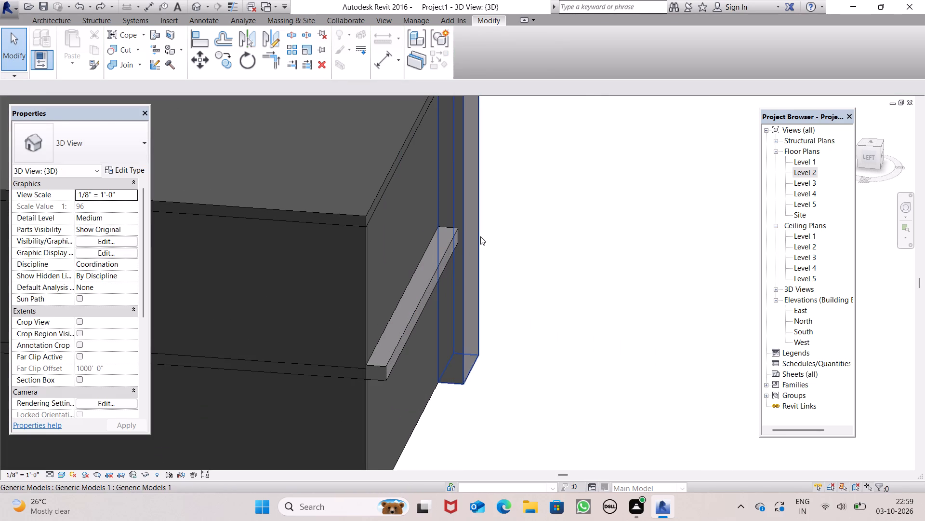
{"action": "scroll", "coordinate": [480, 236], "scroll_direction": "up", "scroll_amount": 4}
{"action": "left_click", "coordinate": [406, 293]}
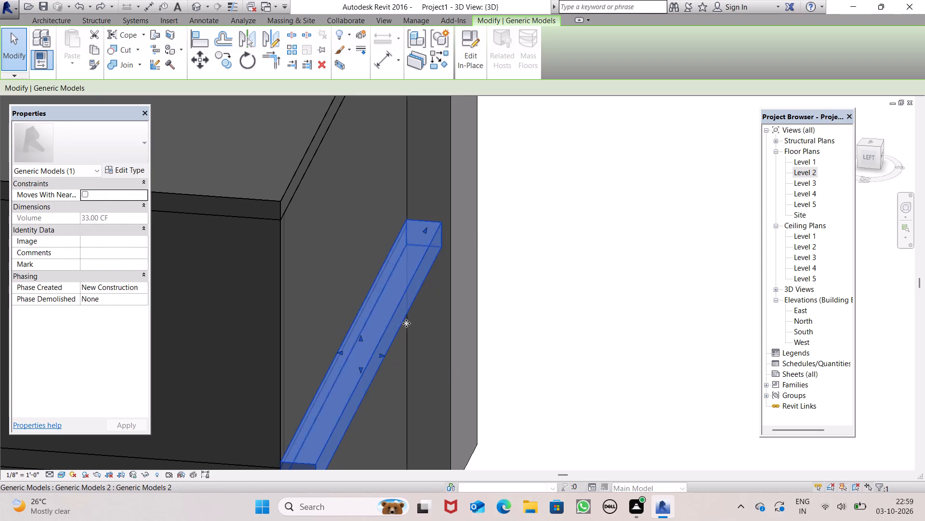
{"action": "left_click", "coordinate": [600, 227]}
{"action": "left_click", "coordinate": [457, 218]}
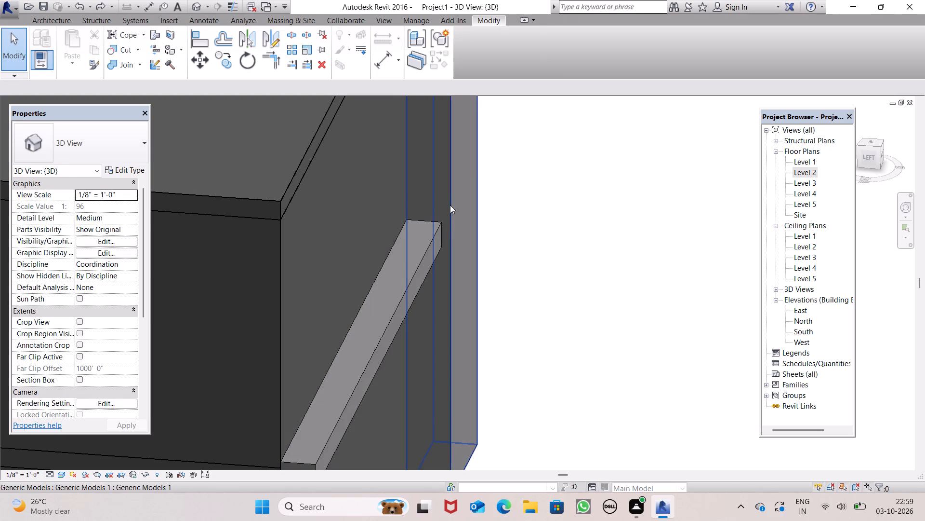
{"action": "left_click", "coordinate": [450, 204]}
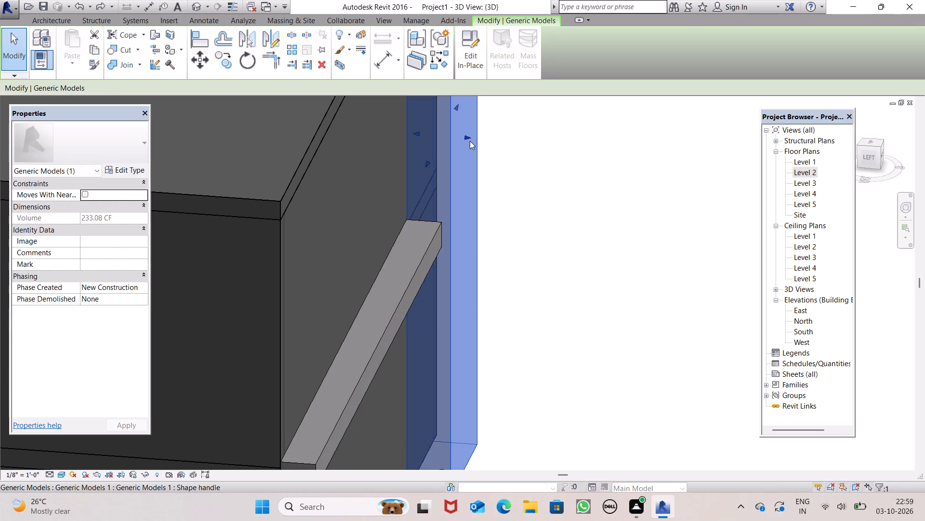
{"action": "left_click_drag", "start_coordinate": [469, 136], "coordinate": [464, 137]}
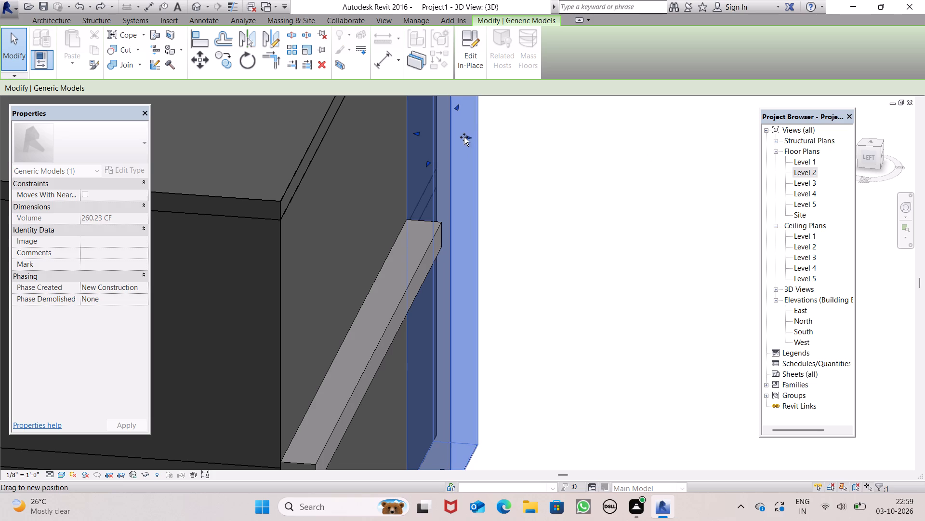
{"action": "left_click_drag", "start_coordinate": [464, 137], "coordinate": [453, 141]}
{"action": "left_click", "coordinate": [546, 193]}
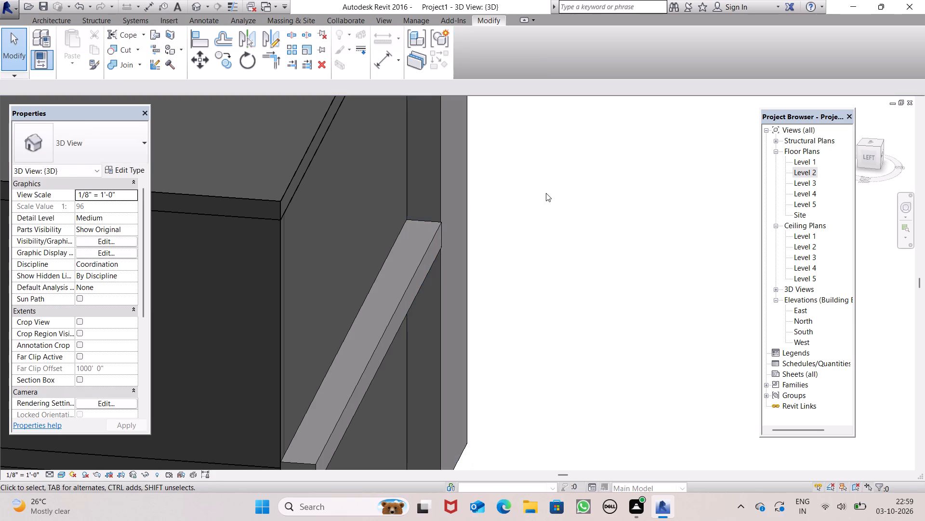
Examine how the tall block and horizontal band sit on the front facade from the front-left side.
{"action": "key", "text": "space"}
{"action": "scroll", "coordinate": [546, 193], "scroll_direction": "down", "scroll_amount": 10}
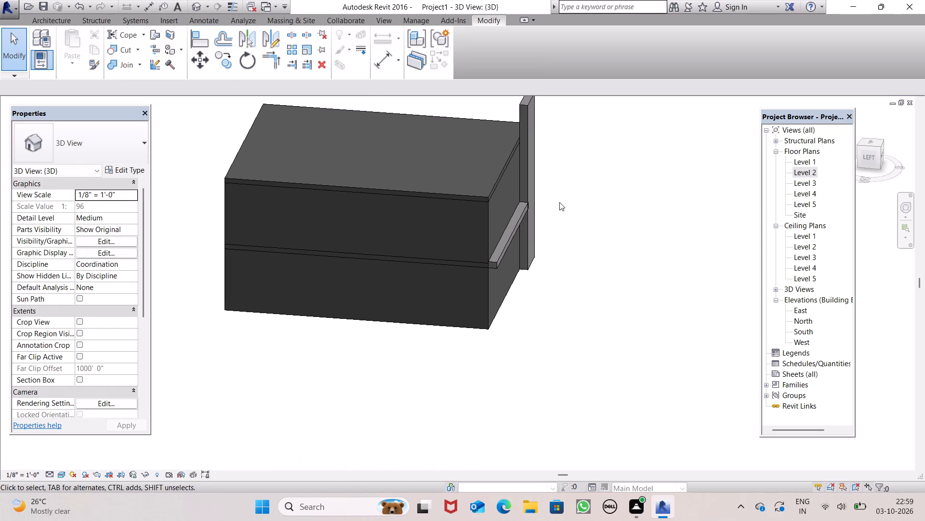
{"action": "middle_click_drag", "start_coordinate": [555, 208], "coordinate": [419, 111]}
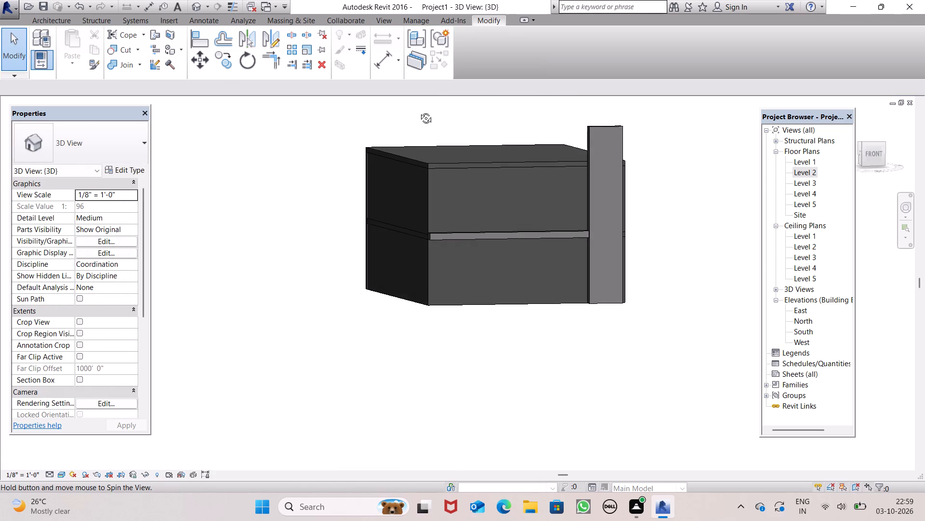
{"action": "middle_click_drag", "start_coordinate": [419, 111], "coordinate": [437, 110]}
{"action": "scroll", "coordinate": [584, 203], "scroll_direction": "up", "scroll_amount": 2}
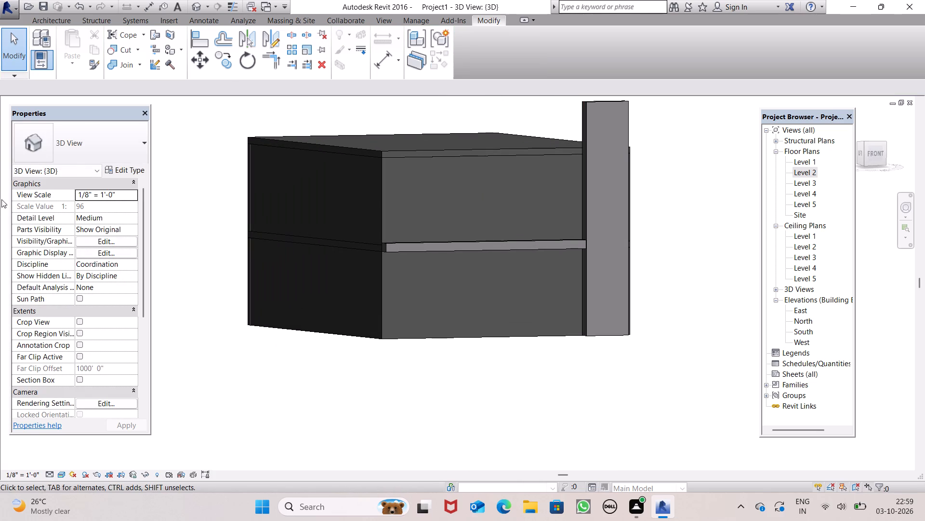
{"action": "scroll", "coordinate": [122, 303], "scroll_direction": "down", "scroll_amount": 1}
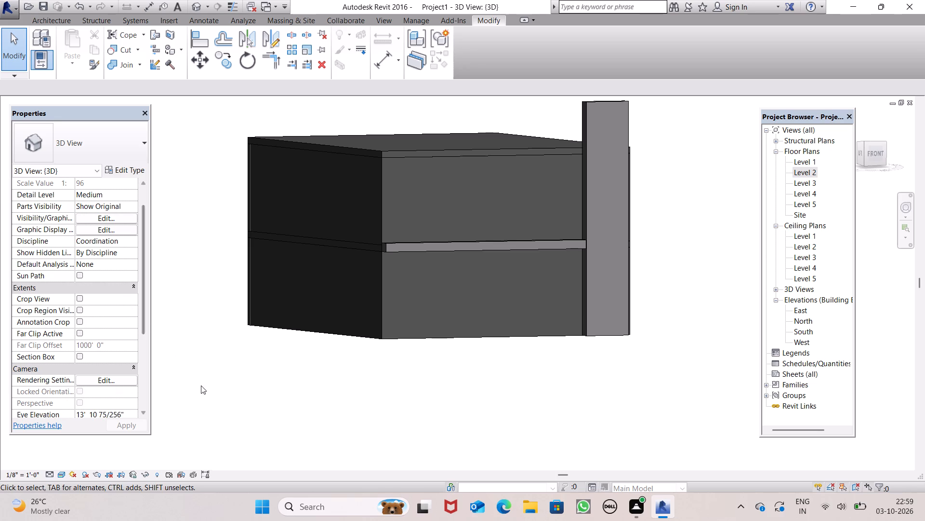
{"action": "scroll", "coordinate": [203, 391], "scroll_direction": "up", "scroll_amount": 4}
{"action": "scroll", "coordinate": [313, 346], "scroll_direction": "down", "scroll_amount": 8}
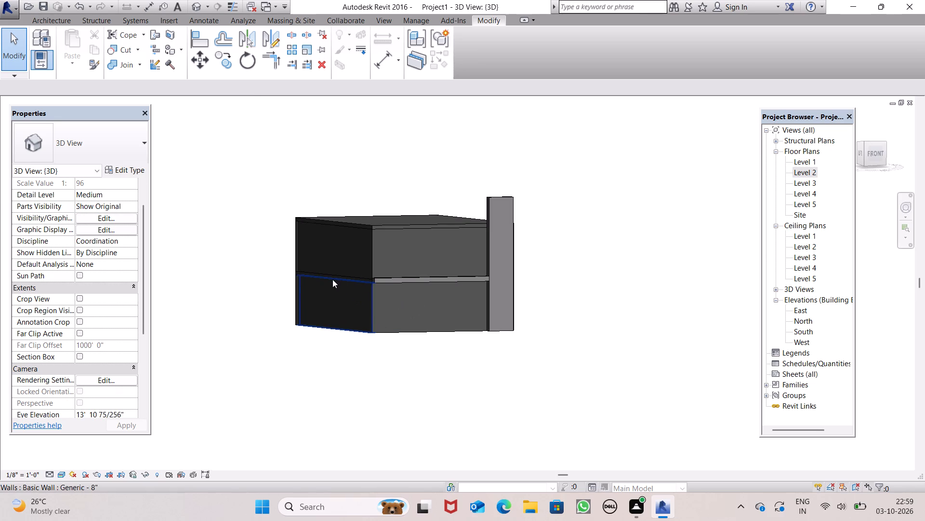
{"action": "scroll", "coordinate": [377, 298], "scroll_direction": "up", "scroll_amount": 5}
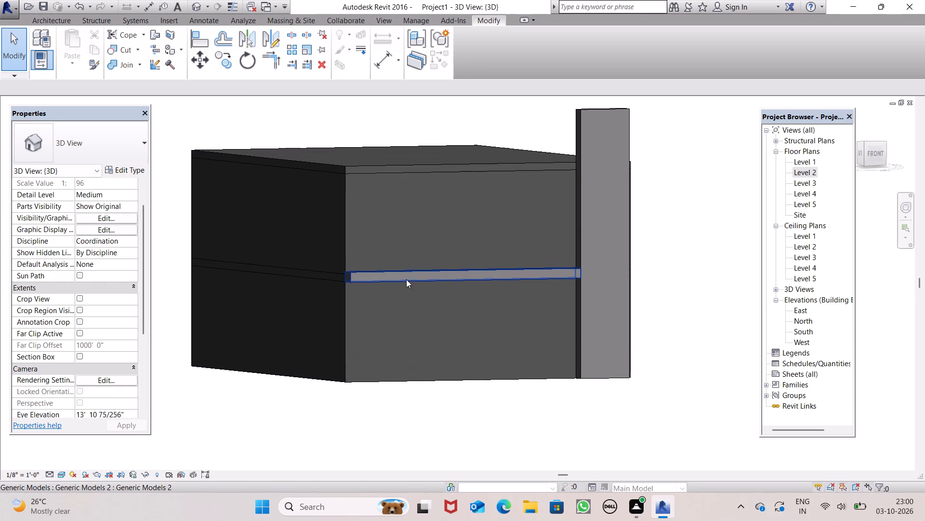
Stretch the horizontal band's underside downward to make it taller, to about 58.65 CF.
{"action": "middle_click_drag", "start_coordinate": [406, 279], "coordinate": [437, 408]}
{"action": "scroll", "coordinate": [539, 229], "scroll_direction": "up", "scroll_amount": 6}
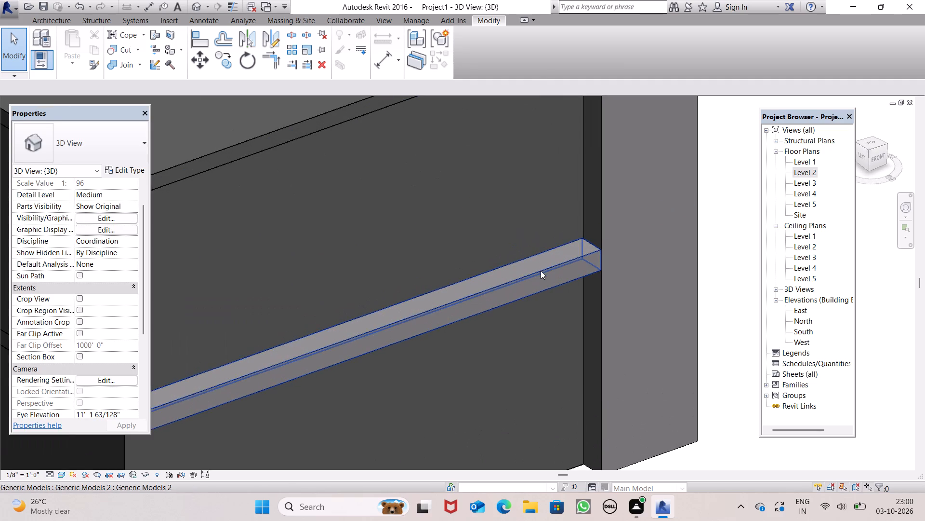
{"action": "left_click", "coordinate": [541, 271]}
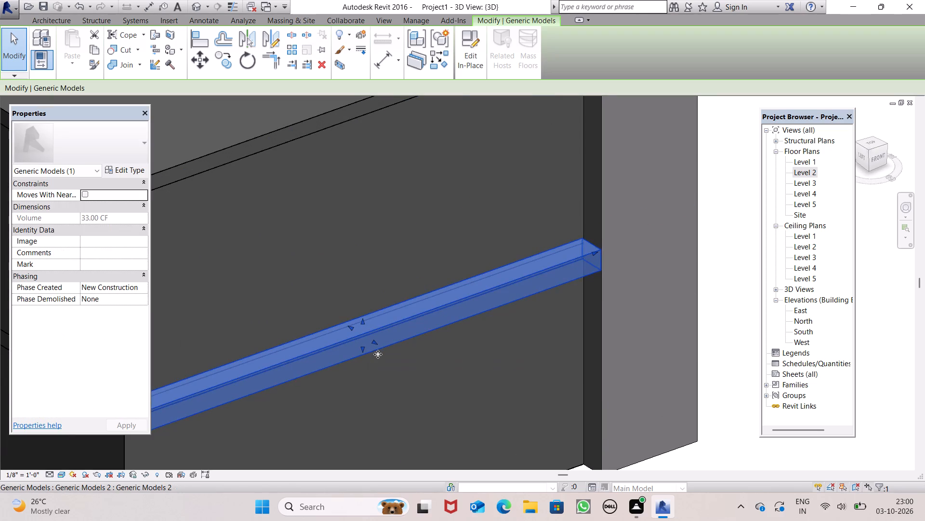
{"action": "scroll", "coordinate": [378, 354], "scroll_direction": "down", "scroll_amount": 2}
{"action": "middle_click_drag", "start_coordinate": [378, 353], "coordinate": [370, 233], "text": "shift"}
{"action": "middle_click_drag", "start_coordinate": [377, 365], "coordinate": [364, 293]}
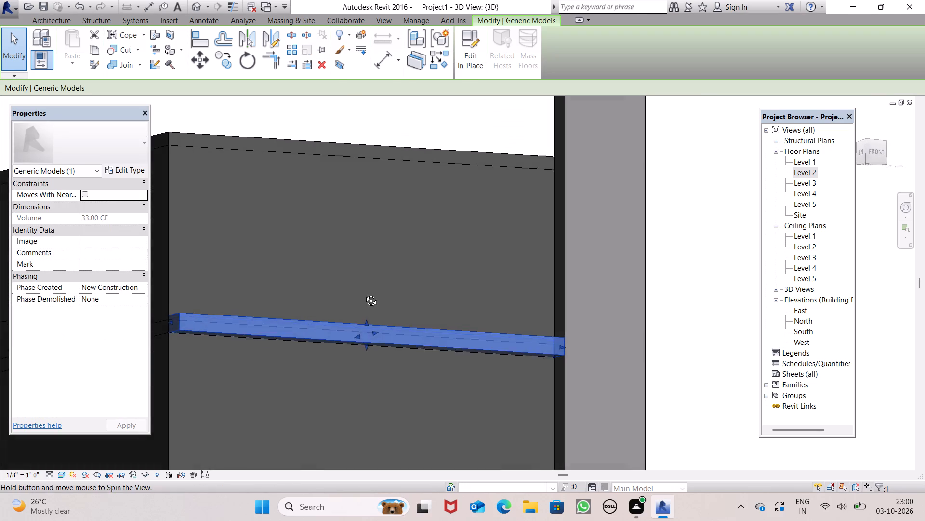
{"action": "middle_click_drag", "start_coordinate": [364, 293], "coordinate": [360, 276]}
{"action": "scroll", "coordinate": [360, 276], "scroll_direction": "up", "scroll_amount": 1, "text": "shift"}
{"action": "scroll", "coordinate": [362, 363], "scroll_direction": "up", "scroll_amount": 3}
{"action": "left_click_drag", "start_coordinate": [368, 336], "coordinate": [368, 345]}
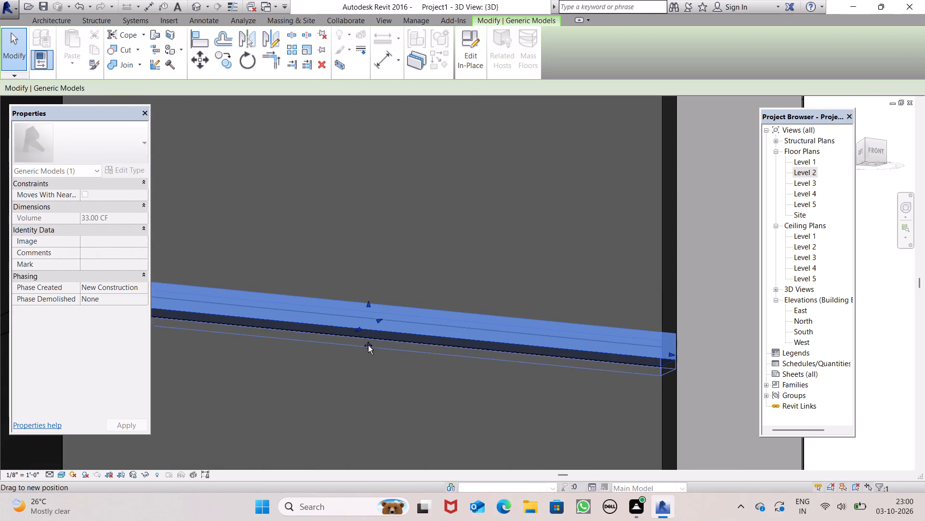
{"action": "left_click_drag", "start_coordinate": [368, 345], "coordinate": [368, 354]}
Push the horizontal band's front face back toward the wall to make it thinner, to about 19.4 CF.
{"action": "scroll", "coordinate": [369, 336], "scroll_direction": "down", "scroll_amount": 5}
{"action": "middle_click_drag", "start_coordinate": [380, 342], "coordinate": [419, 423]}
{"action": "scroll", "coordinate": [408, 315], "scroll_direction": "down", "scroll_amount": 5}
{"action": "middle_click_drag", "start_coordinate": [411, 346], "coordinate": [429, 460], "text": "shift"}
{"action": "scroll", "coordinate": [369, 370], "scroll_direction": "up", "scroll_amount": 4}
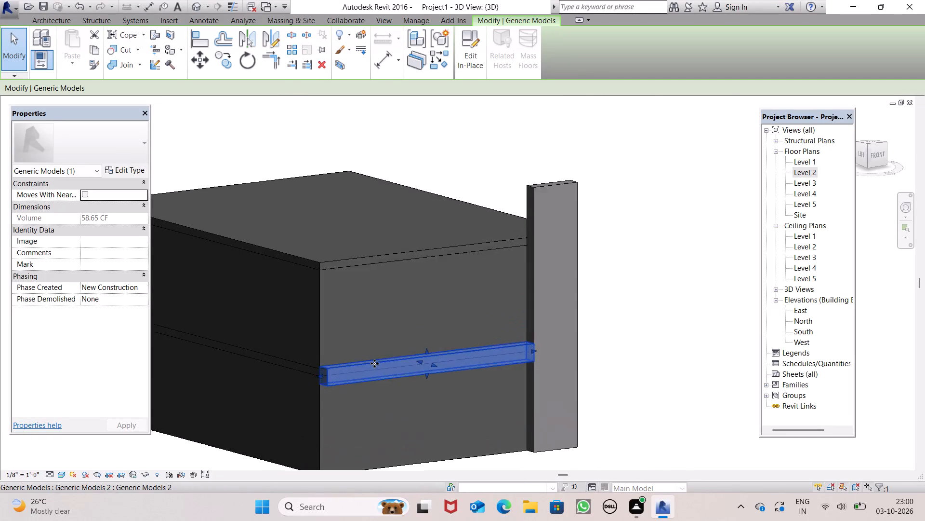
{"action": "scroll", "coordinate": [374, 363], "scroll_direction": "up", "scroll_amount": 3}
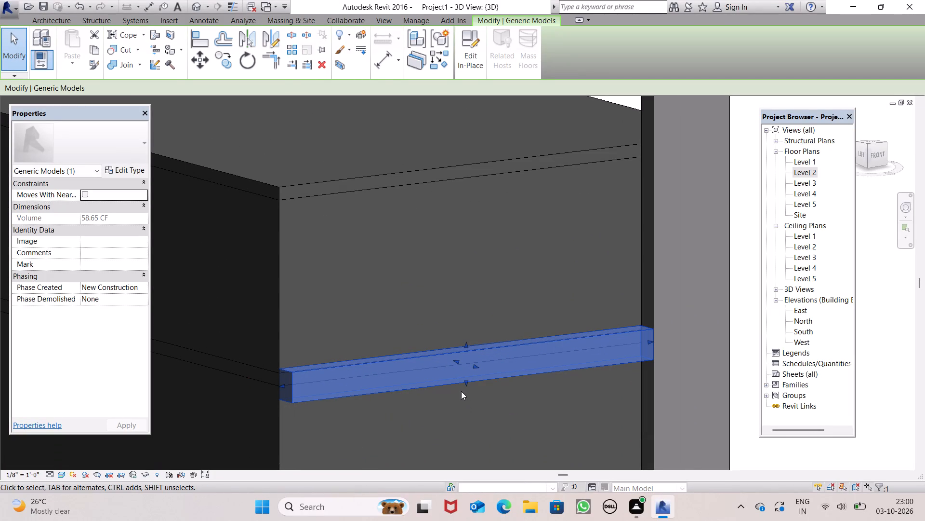
{"action": "scroll", "coordinate": [515, 362], "scroll_direction": "up", "scroll_amount": 2}
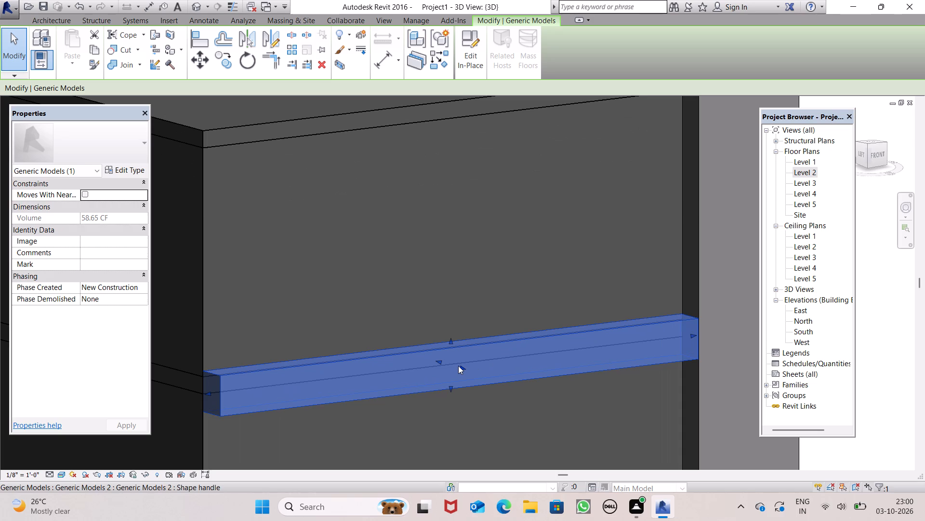
{"action": "left_click_drag", "start_coordinate": [462, 367], "coordinate": [448, 365]}
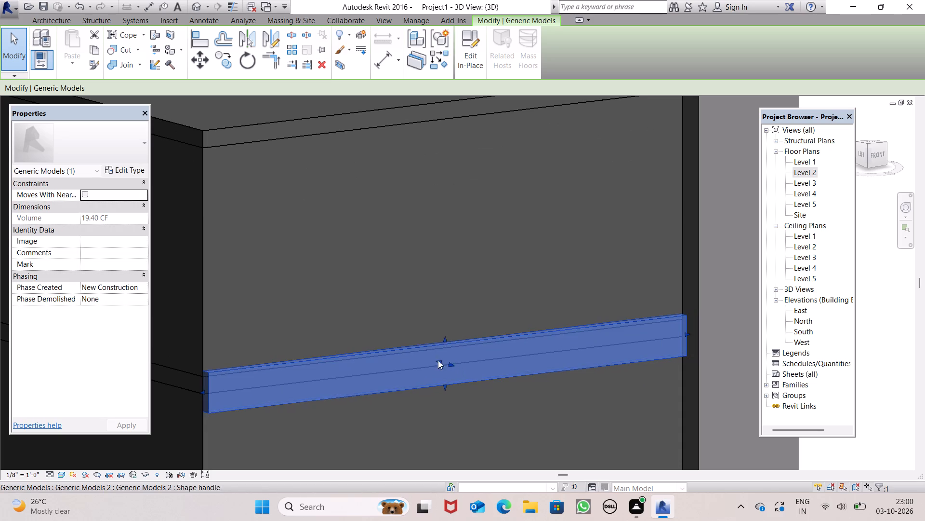
{"action": "scroll", "coordinate": [422, 341], "scroll_direction": "down", "scroll_amount": 7}
{"action": "middle_click_drag", "start_coordinate": [425, 346], "coordinate": [452, 405]}
{"action": "scroll", "coordinate": [477, 303], "scroll_direction": "down", "scroll_amount": 4}
{"action": "middle_click_drag", "start_coordinate": [478, 327], "coordinate": [510, 423]}
{"action": "left_click", "coordinate": [641, 356]}
Examine the thinner band against the tall block from above and from the front.
{"action": "scroll", "coordinate": [454, 384], "scroll_direction": "up", "scroll_amount": 5}
{"action": "scroll", "coordinate": [495, 354], "scroll_direction": "up", "scroll_amount": 5}
{"action": "scroll", "coordinate": [495, 349], "scroll_direction": "down", "scroll_amount": 5}
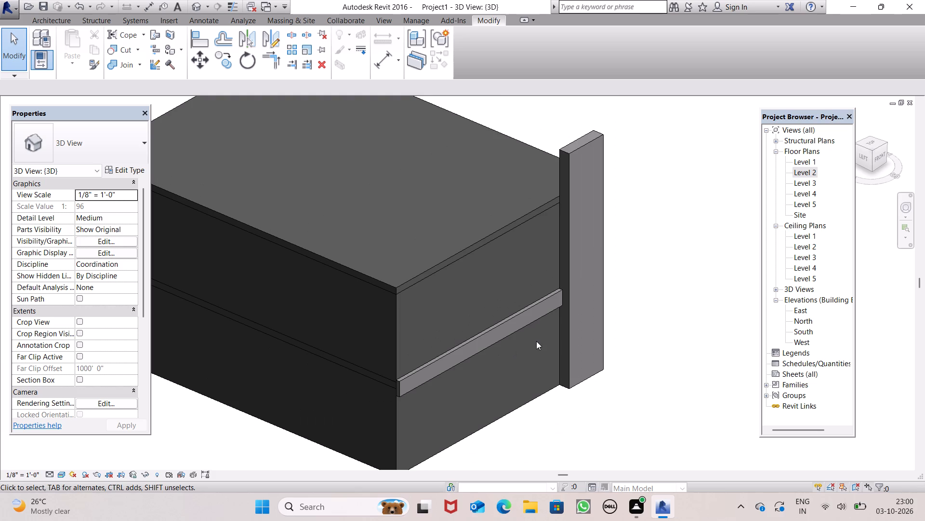
{"action": "scroll", "coordinate": [530, 332], "scroll_direction": "down", "scroll_amount": 3}
{"action": "middle_click_drag", "start_coordinate": [539, 356], "coordinate": [441, 263], "text": "shift"}
{"action": "scroll", "coordinate": [441, 263], "scroll_direction": "up", "scroll_amount": 1, "text": "shift"}
{"action": "scroll", "coordinate": [495, 309], "scroll_direction": "up", "scroll_amount": 4}
{"action": "middle_click_drag", "start_coordinate": [462, 323], "coordinate": [442, 272]}
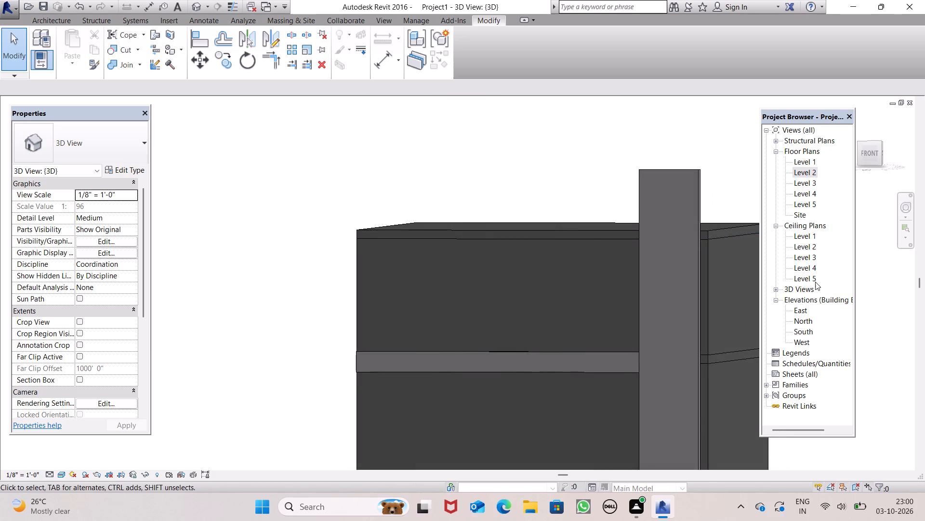
Start a new in-place model in the Level 2 floor plan with the Generic Models category, keeping the suggested name.
{"action": "double_click", "coordinate": [799, 175]}
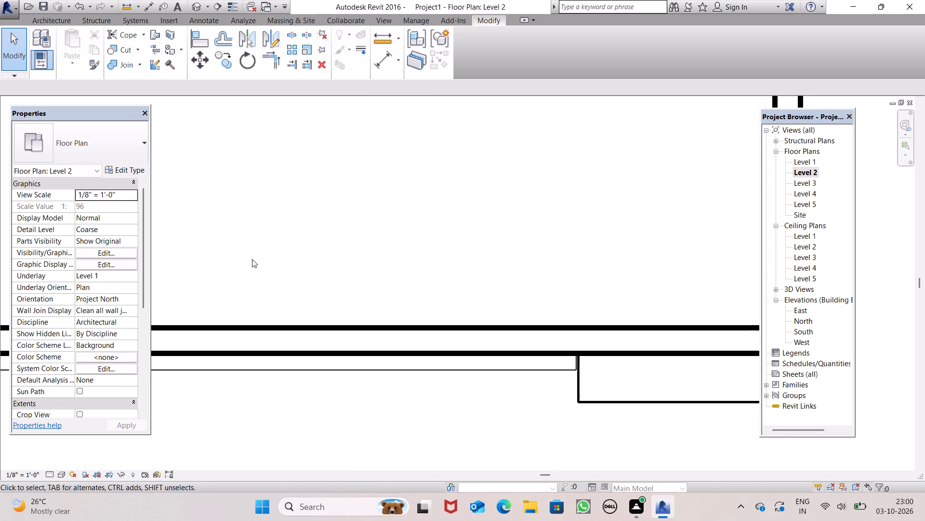
{"action": "scroll", "coordinate": [303, 363], "scroll_direction": "down", "scroll_amount": 18}
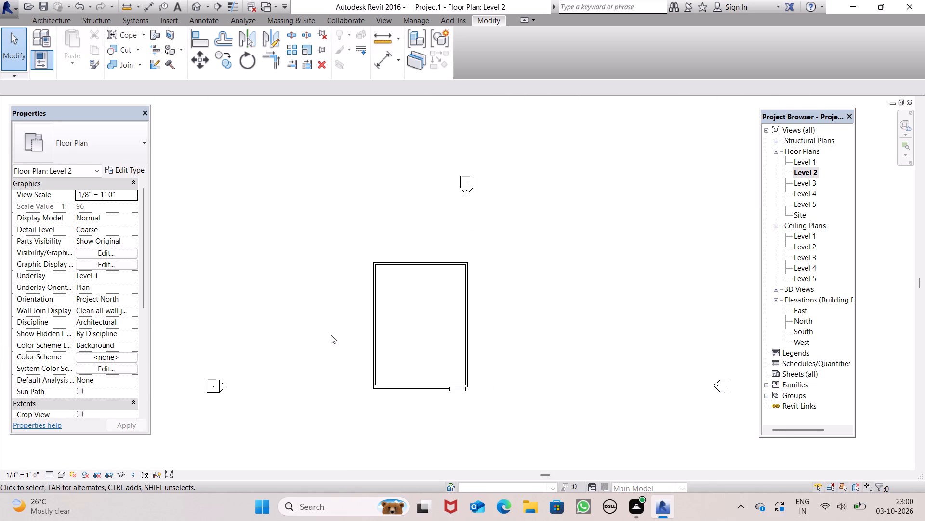
{"action": "scroll", "coordinate": [340, 357], "scroll_direction": "up", "scroll_amount": 6}
{"action": "scroll", "coordinate": [467, 406], "scroll_direction": "up", "scroll_amount": 4}
{"action": "scroll", "coordinate": [413, 329], "scroll_direction": "down", "scroll_amount": 4}
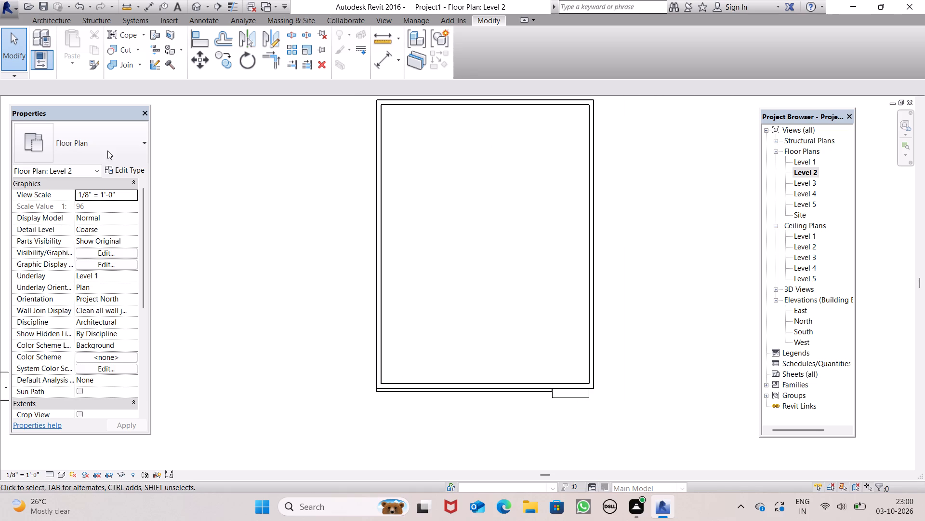
{"action": "left_click", "coordinate": [63, 24]}
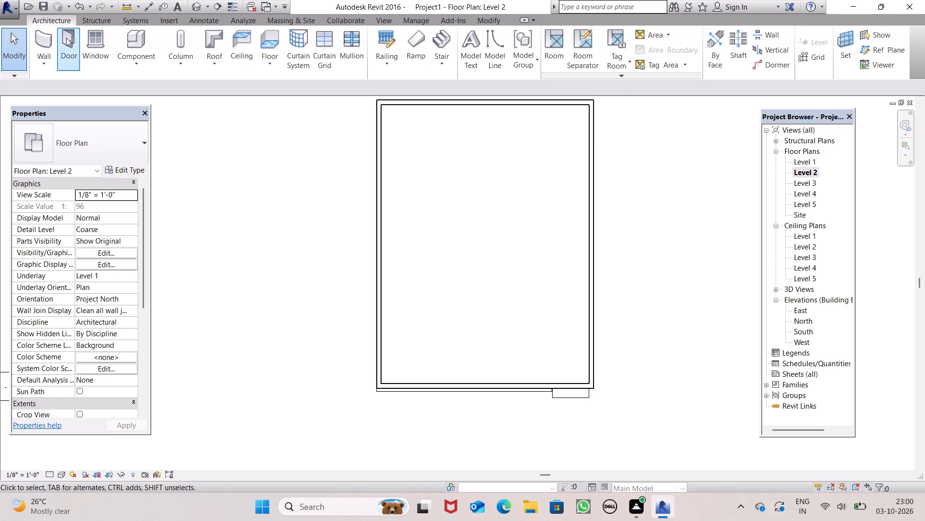
{"action": "left_click", "coordinate": [128, 64]}
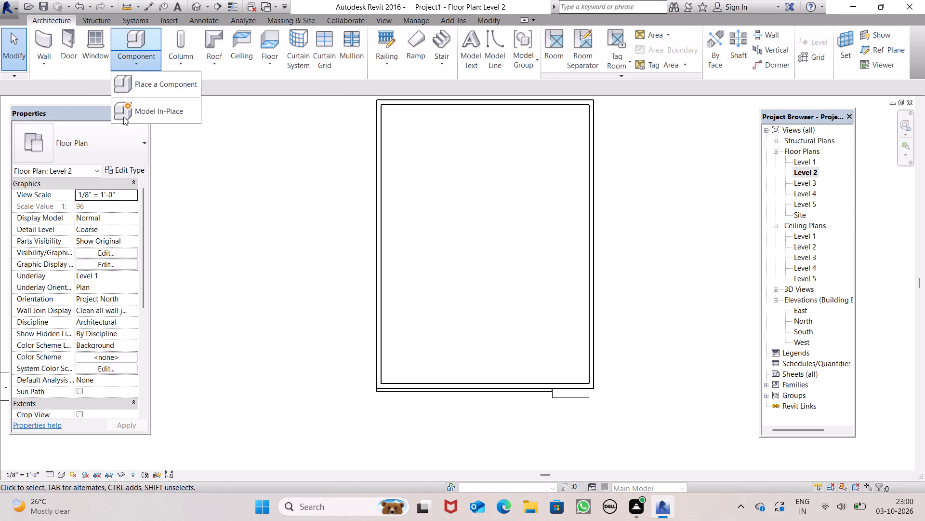
{"action": "left_click", "coordinate": [131, 121]}
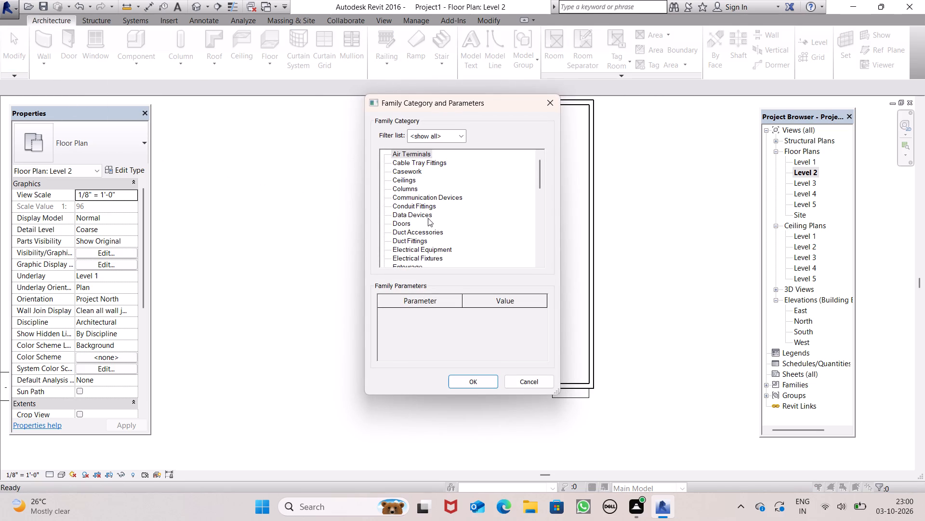
{"action": "scroll", "coordinate": [428, 218], "scroll_direction": "down", "scroll_amount": 9}
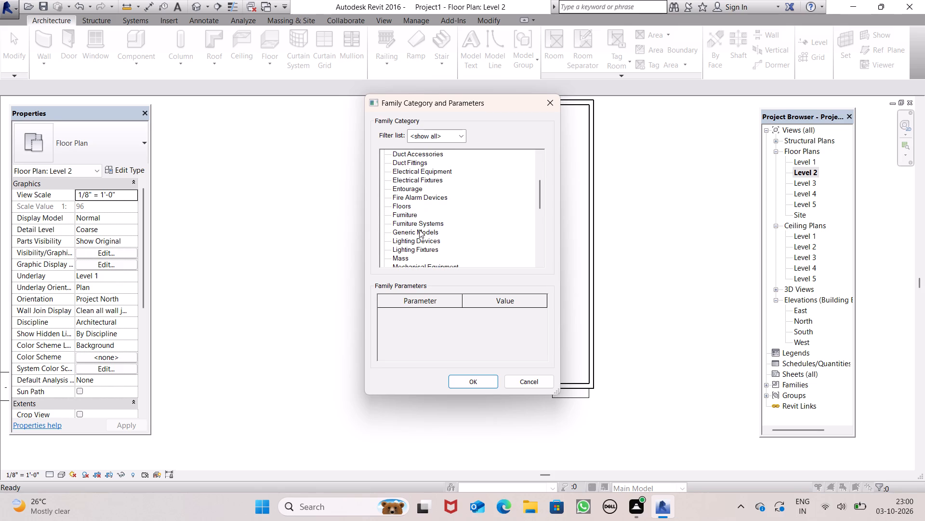
{"action": "left_click", "coordinate": [419, 231]}
{"action": "left_click", "coordinate": [467, 384]}
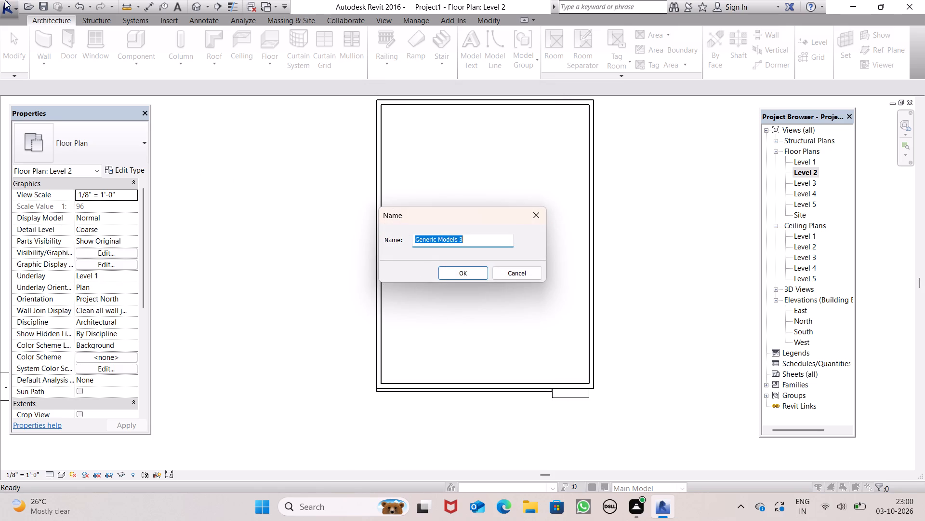
{"action": "left_click", "coordinate": [472, 273]}
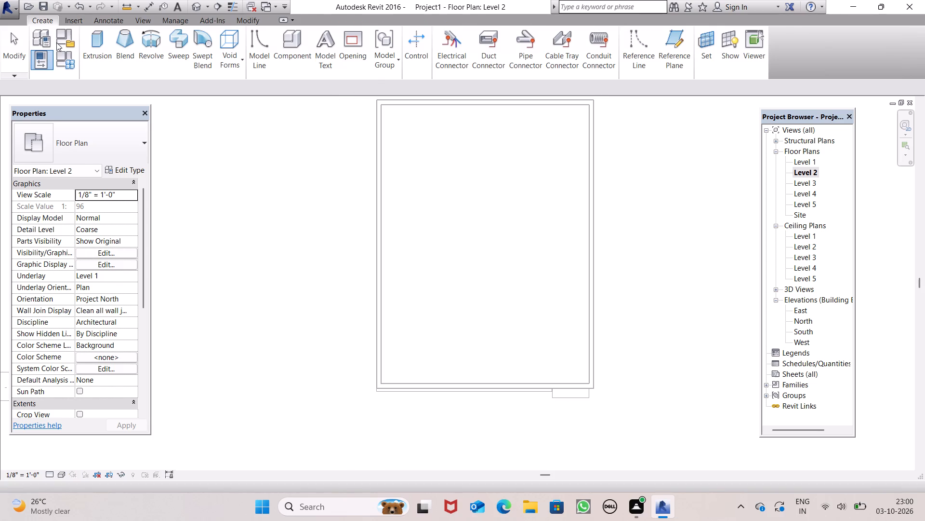
Extrude a small square block 1' 0" deep, about 0.84 CF, against the front wall near its left corner, and finish the model.
{"action": "left_click_drag", "start_coordinate": [107, 54], "coordinate": [111, 54]}
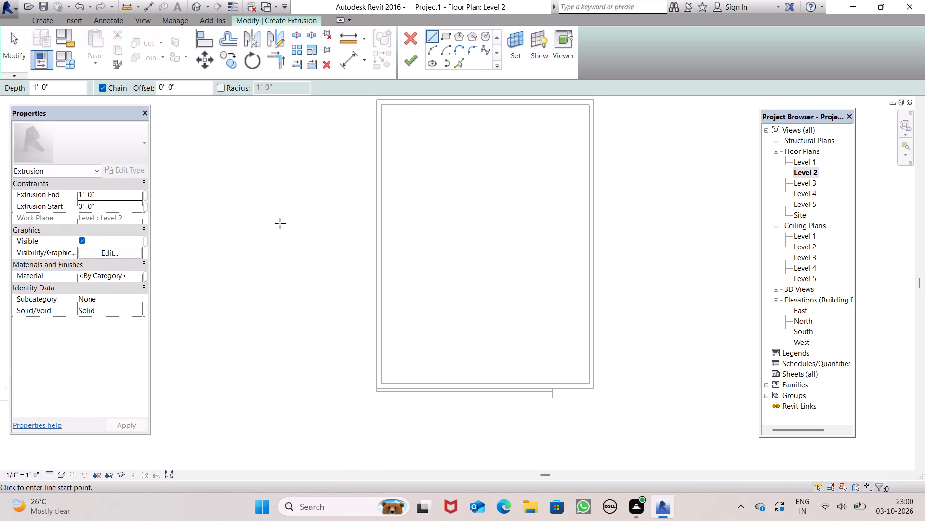
{"action": "left_click", "coordinate": [449, 29]}
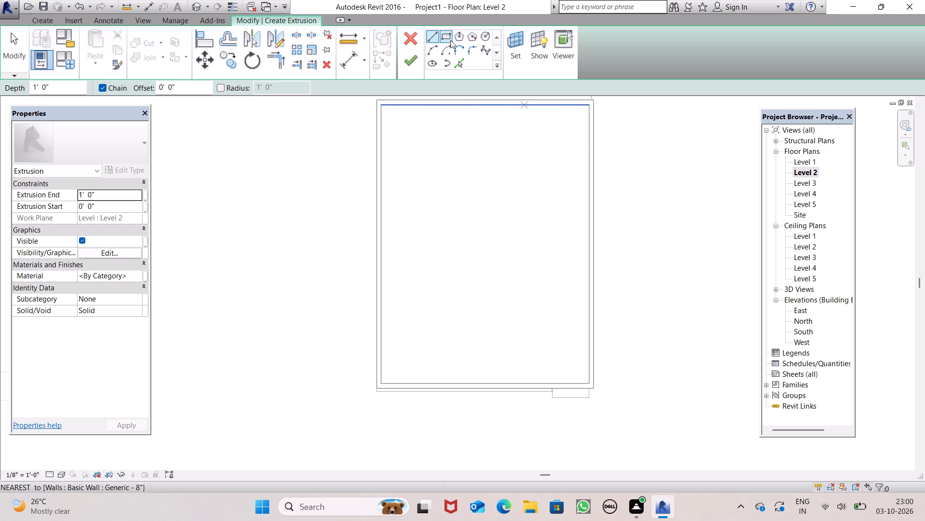
{"action": "left_click", "coordinate": [450, 40]}
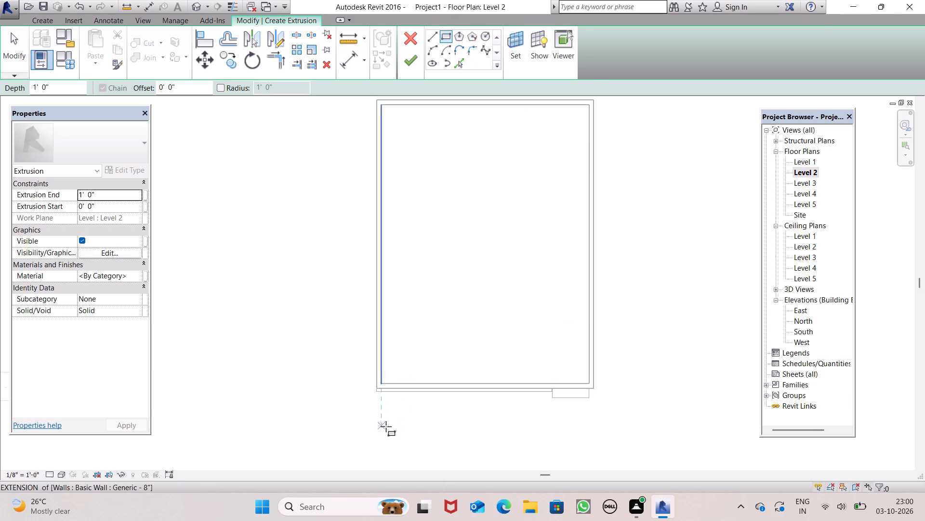
{"action": "scroll", "coordinate": [386, 426], "scroll_direction": "up", "scroll_amount": 6}
{"action": "scroll", "coordinate": [369, 365], "scroll_direction": "up", "scroll_amount": 5}
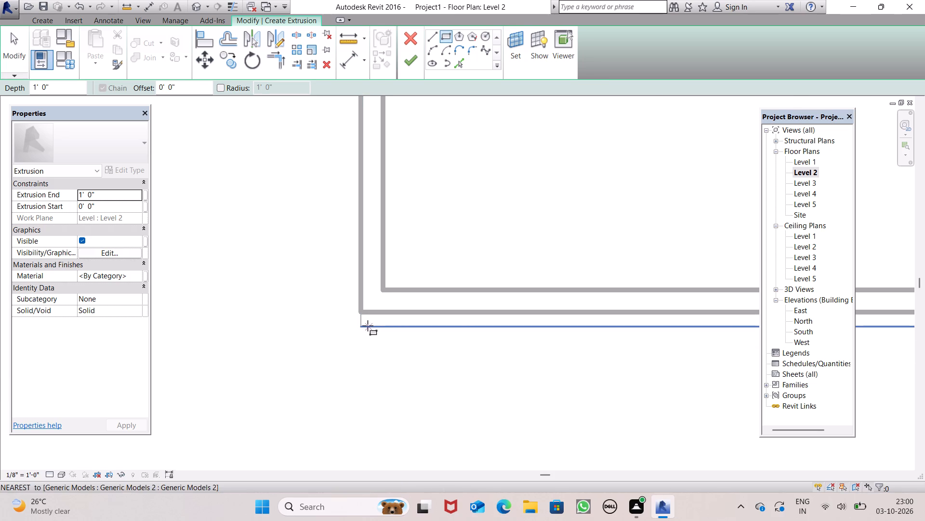
{"action": "scroll", "coordinate": [365, 326], "scroll_direction": "down", "scroll_amount": 11}
{"action": "scroll", "coordinate": [355, 336], "scroll_direction": "up", "scroll_amount": 1}
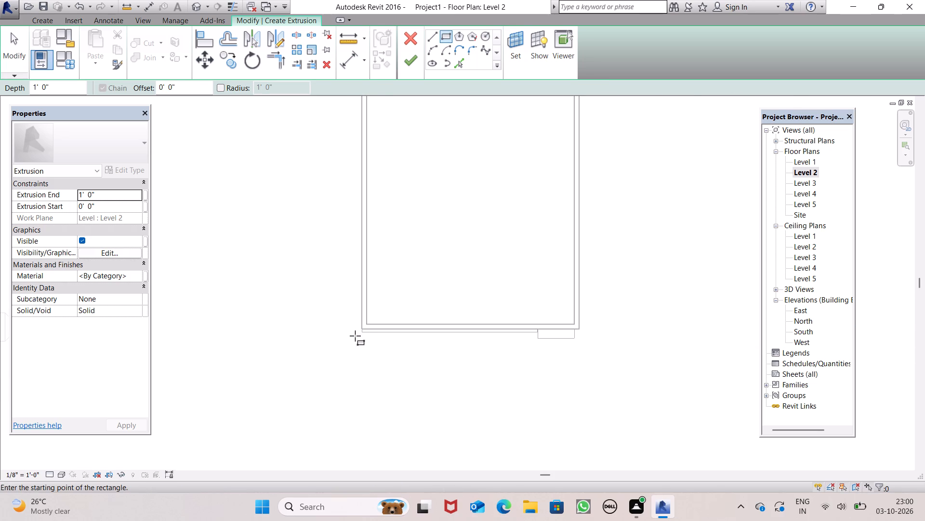
{"action": "scroll", "coordinate": [351, 335], "scroll_direction": "up", "scroll_amount": 8}
{"action": "scroll", "coordinate": [408, 315], "scroll_direction": "up", "scroll_amount": 5}
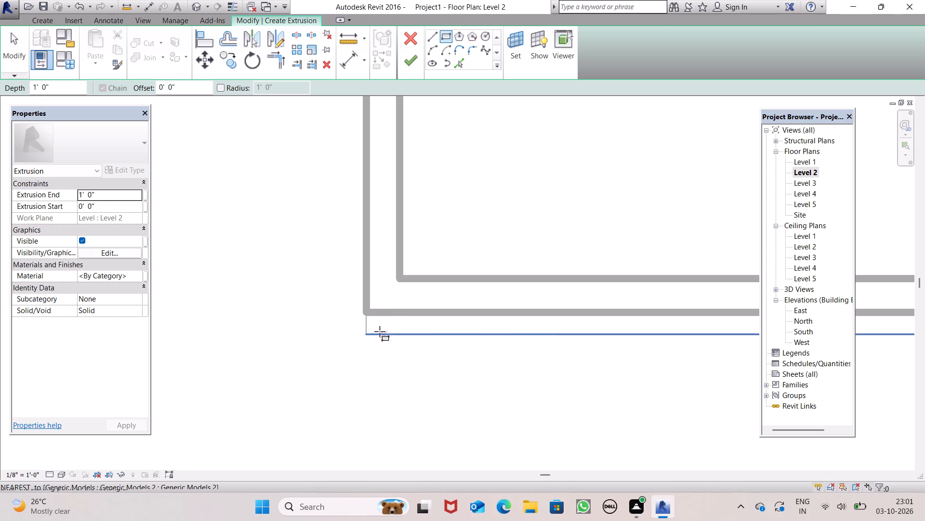
{"action": "scroll", "coordinate": [379, 330], "scroll_direction": "down", "scroll_amount": 6}
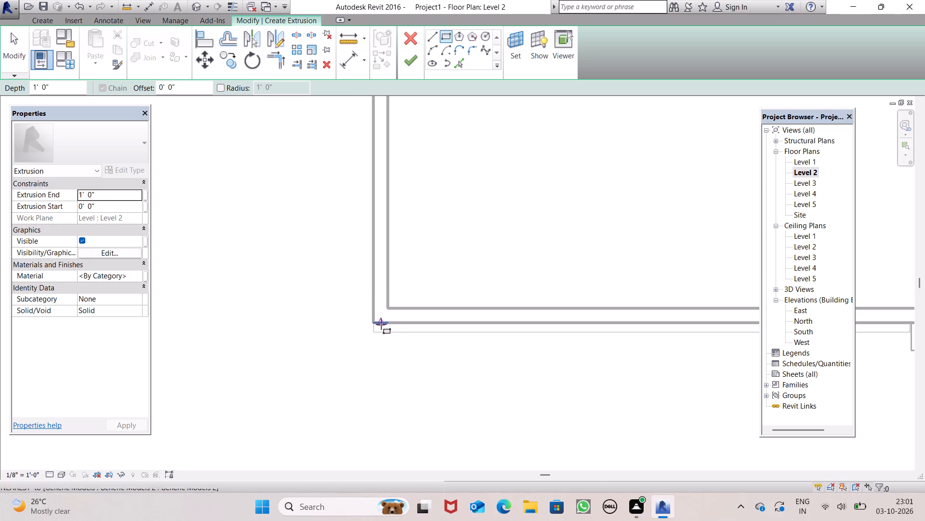
{"action": "scroll", "coordinate": [380, 321], "scroll_direction": "up", "scroll_amount": 6}
{"action": "left_click", "coordinate": [380, 321]}
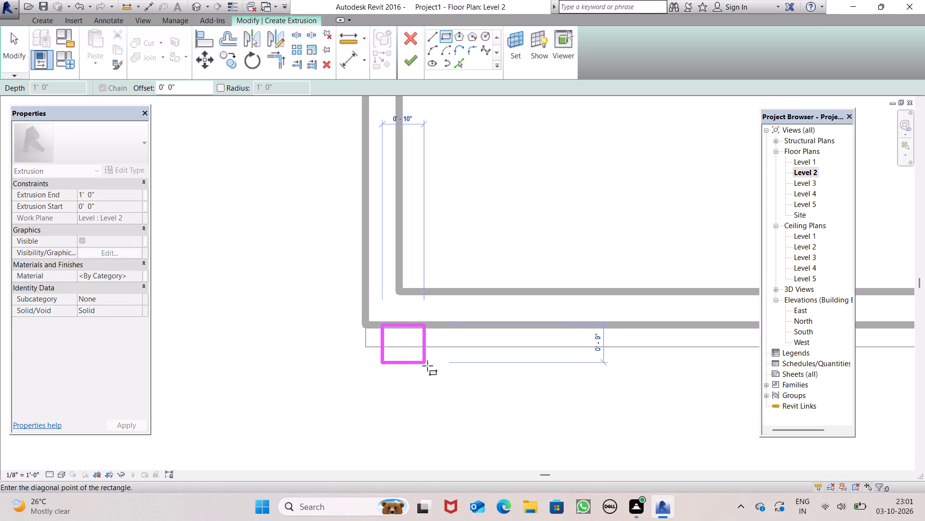
{"action": "left_click", "coordinate": [429, 370]}
{"action": "left_click", "coordinate": [411, 66]}
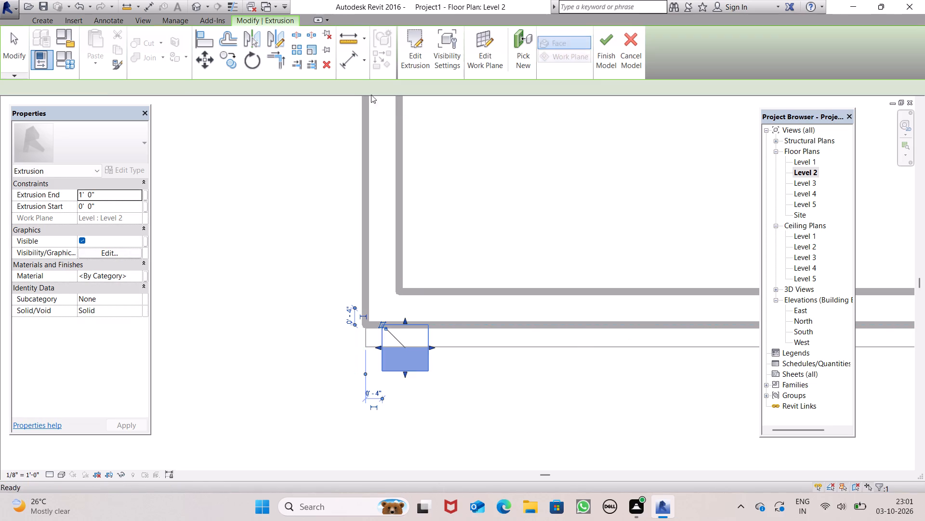
{"action": "left_click", "coordinate": [614, 43]}
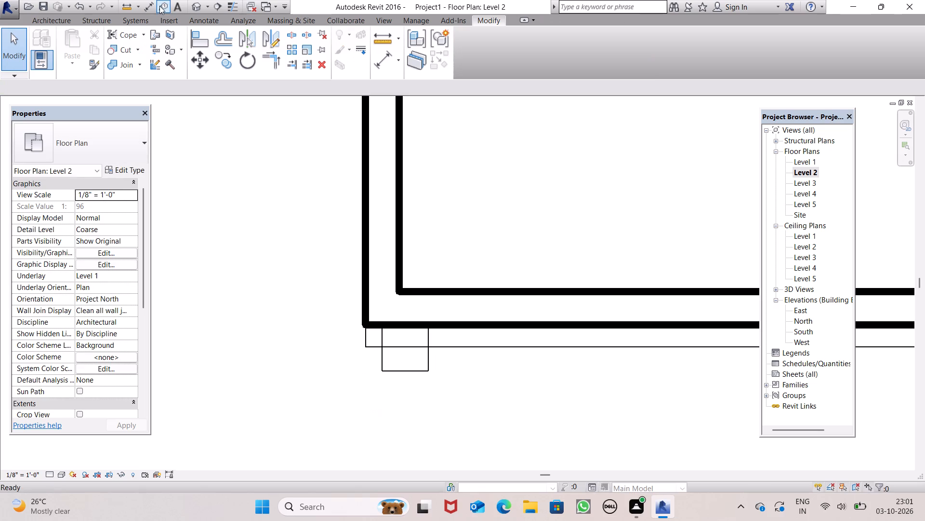
In the 3D view, stretch the small block's top upward into a vertical post, to about 3.67 CF.
{"action": "left_click", "coordinate": [196, 9]}
{"action": "scroll", "coordinate": [262, 163], "scroll_direction": "down", "scroll_amount": 1}
{"action": "scroll", "coordinate": [336, 323], "scroll_direction": "up", "scroll_amount": 6}
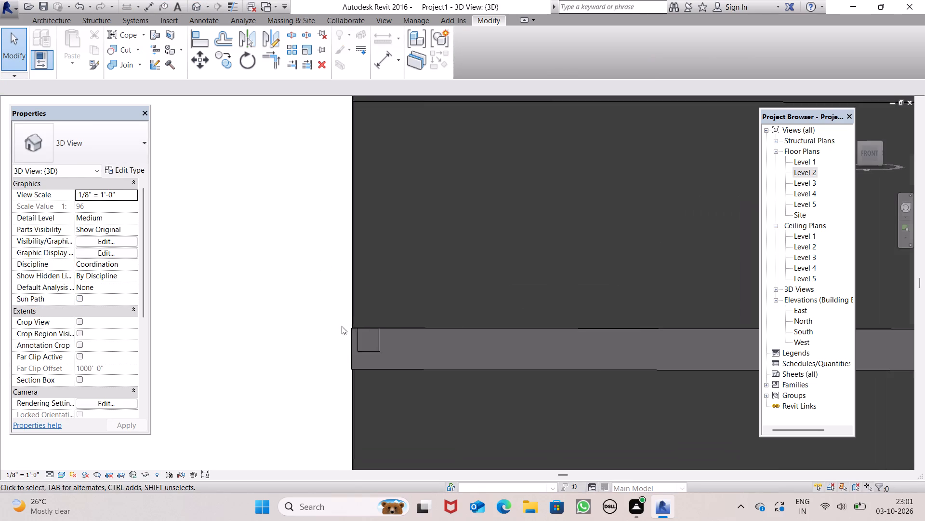
{"action": "scroll", "coordinate": [342, 326], "scroll_direction": "up", "scroll_amount": 1}
{"action": "left_click", "coordinate": [385, 344]}
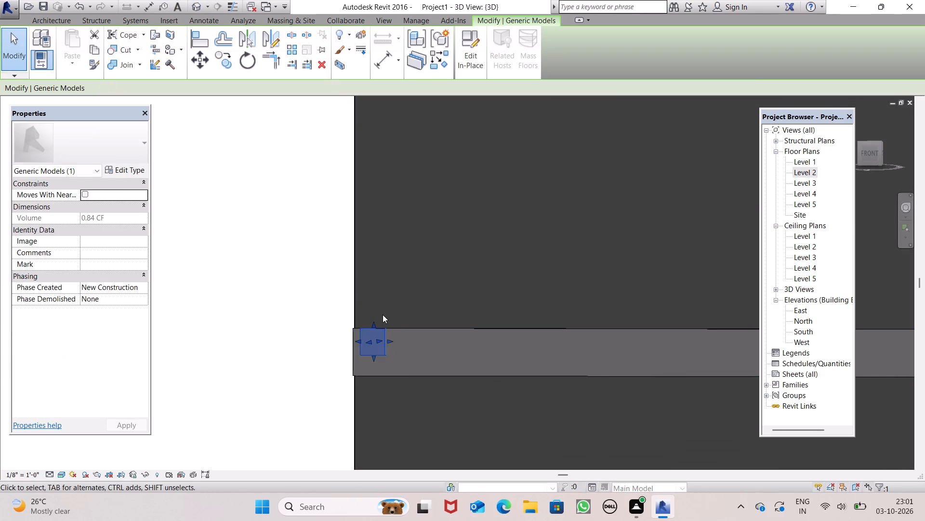
{"action": "scroll", "coordinate": [383, 315], "scroll_direction": "up", "scroll_amount": 5}
{"action": "scroll", "coordinate": [383, 315], "scroll_direction": "down", "scroll_amount": 4}
{"action": "middle_click_drag", "start_coordinate": [382, 310], "coordinate": [356, 443], "text": "shift"}
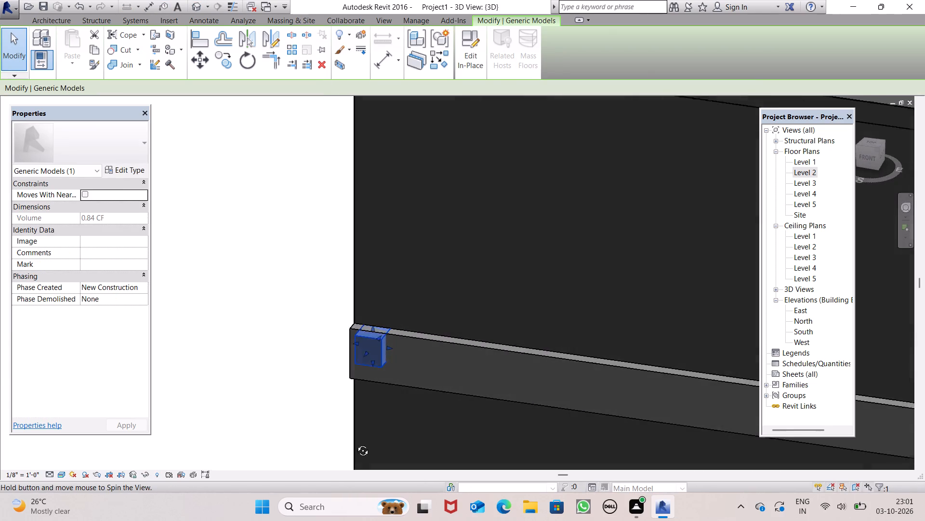
{"action": "middle_click_drag", "start_coordinate": [356, 443], "coordinate": [354, 459], "text": "shift"}
{"action": "scroll", "coordinate": [370, 370], "scroll_direction": "up", "scroll_amount": 6}
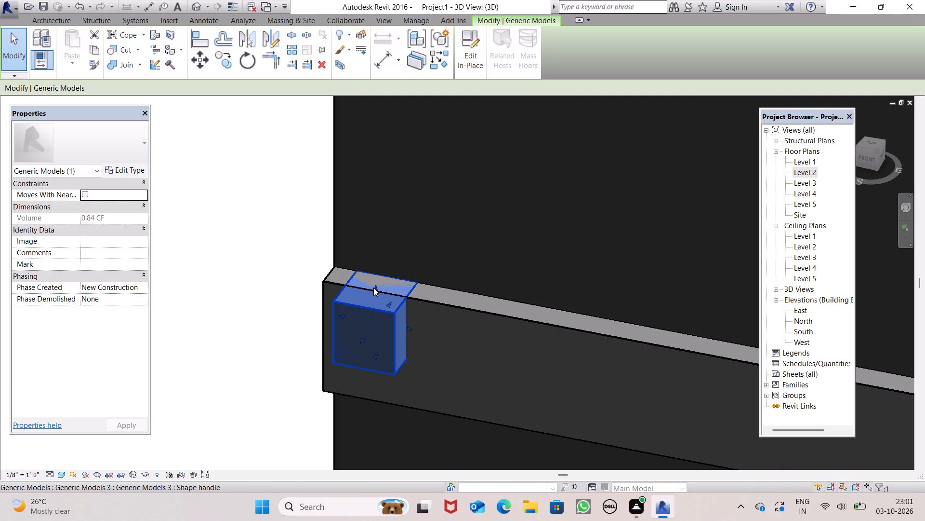
{"action": "left_click_drag", "start_coordinate": [373, 286], "coordinate": [355, 85]}
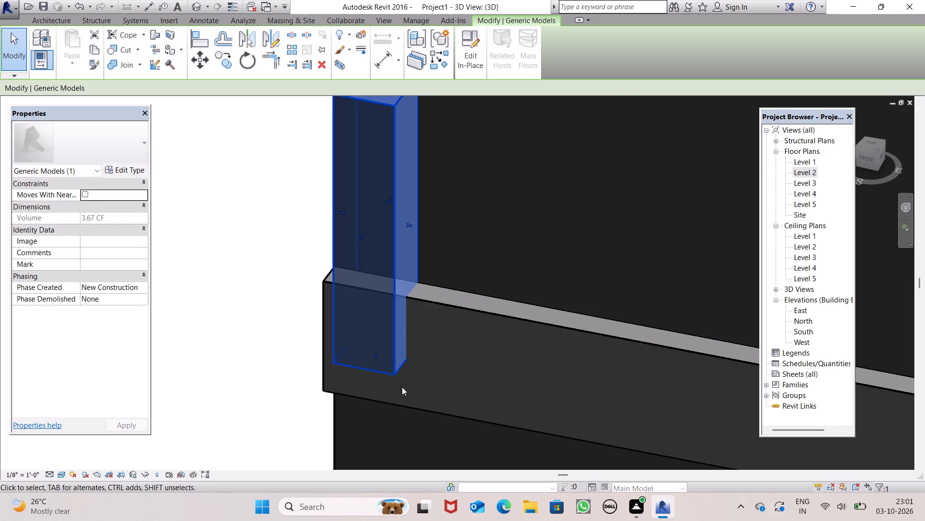
Move the post's underside up to rest on the horizontal band's top face, to about 2.83 CF.
{"action": "middle_click_drag", "start_coordinate": [406, 403], "coordinate": [415, 171]}
{"action": "scroll", "coordinate": [397, 211], "scroll_direction": "up", "scroll_amount": 1, "text": "shift"}
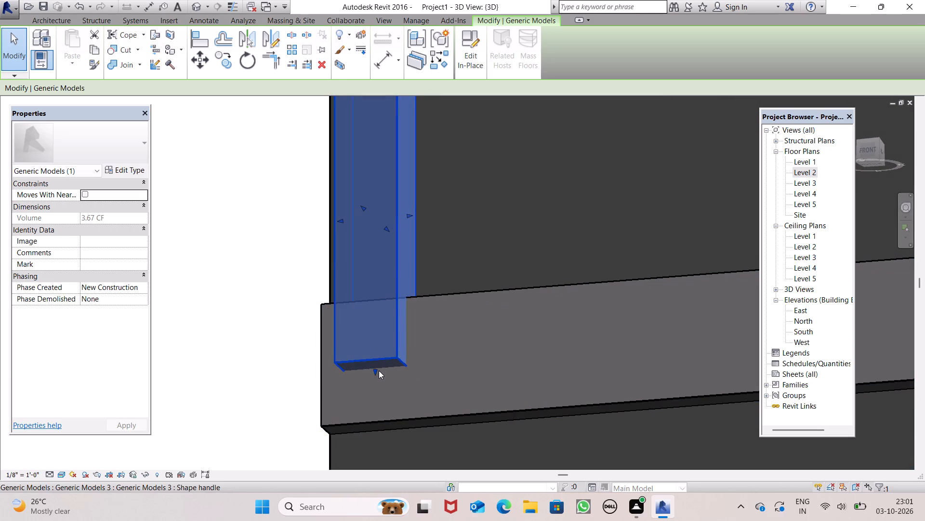
{"action": "left_click_drag", "start_coordinate": [373, 368], "coordinate": [370, 256]}
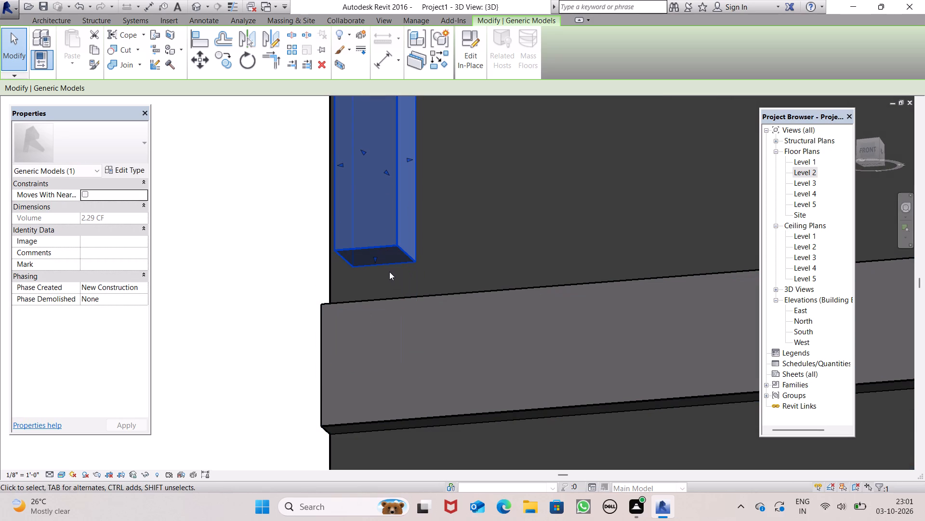
{"action": "scroll", "coordinate": [391, 271], "scroll_direction": "down", "scroll_amount": 3}
{"action": "middle_click_drag", "start_coordinate": [396, 272], "coordinate": [394, 509]}
{"action": "scroll", "coordinate": [394, 509], "scroll_direction": "down", "scroll_amount": 1, "text": "shift"}
{"action": "scroll", "coordinate": [365, 290], "scroll_direction": "up", "scroll_amount": 7}
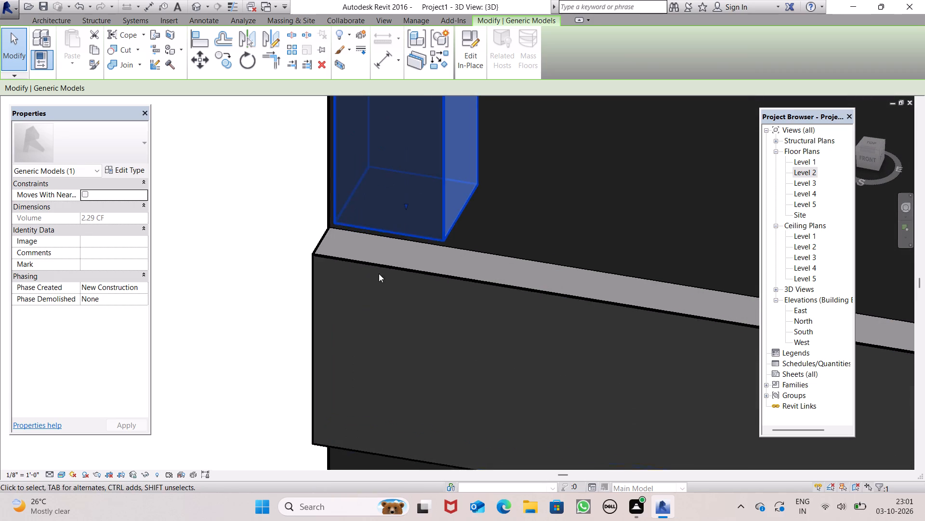
{"action": "scroll", "coordinate": [390, 243], "scroll_direction": "up", "scroll_amount": 4}
{"action": "middle_click_drag", "start_coordinate": [396, 260], "coordinate": [394, 140]}
{"action": "scroll", "coordinate": [394, 140], "scroll_direction": "up", "scroll_amount": 1, "text": "shift"}
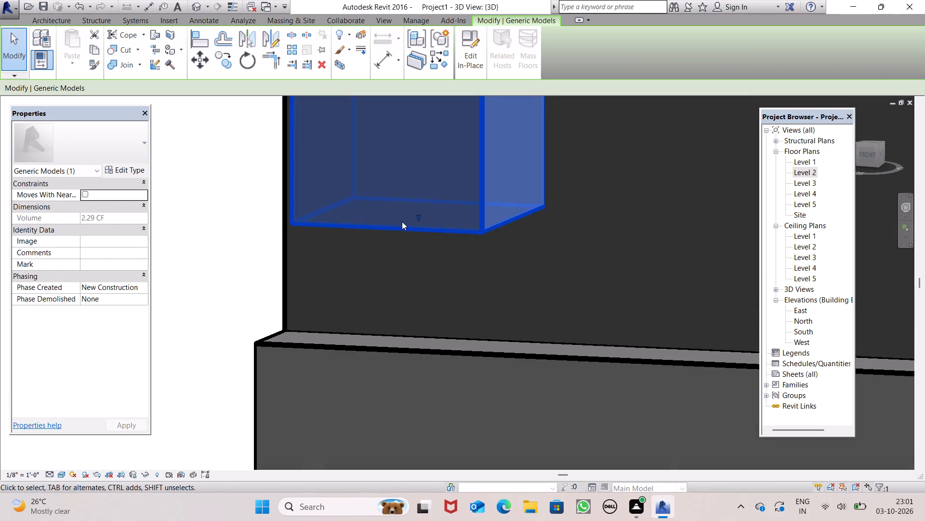
{"action": "left_click_drag", "start_coordinate": [418, 215], "coordinate": [415, 253]}
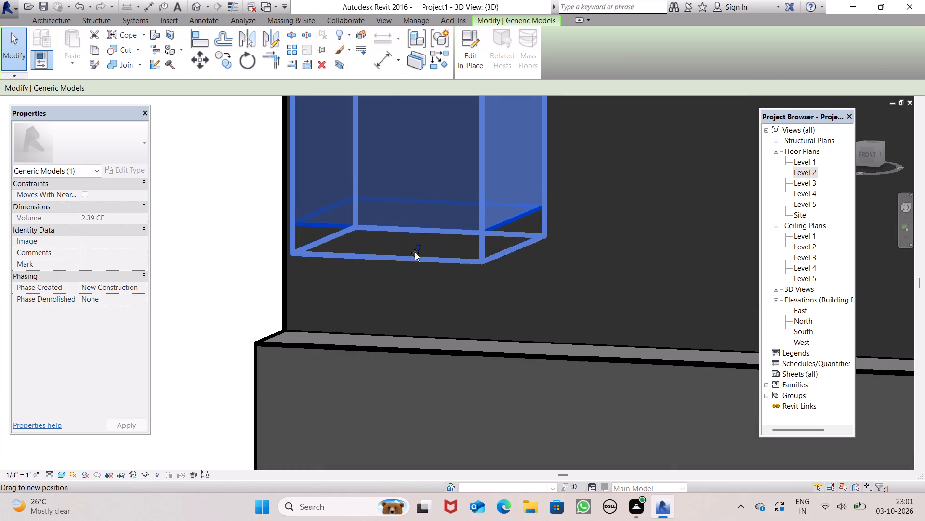
{"action": "left_click_drag", "start_coordinate": [415, 253], "coordinate": [396, 353]}
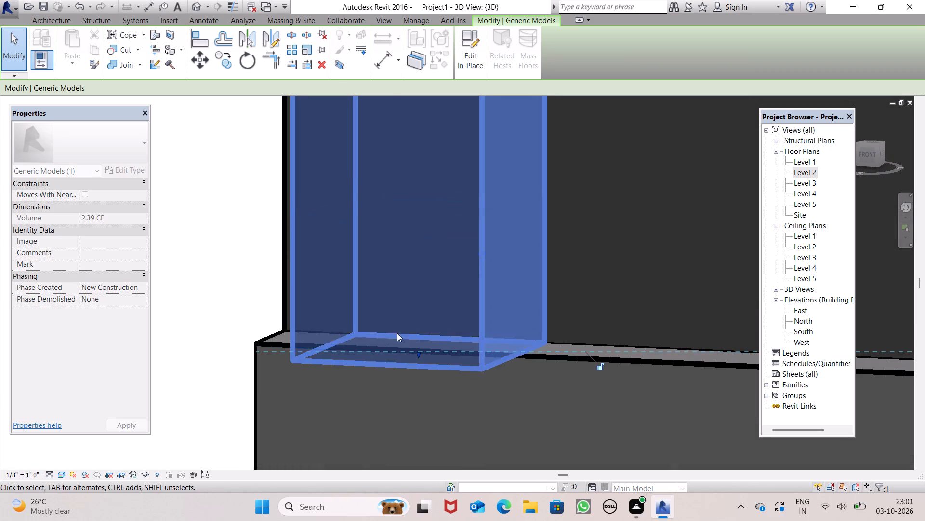
Push the post's front face back flush with the horizontal band's front face, to about 1.34 CF.
{"action": "scroll", "coordinate": [410, 285], "scroll_direction": "down", "scroll_amount": 7}
{"action": "scroll", "coordinate": [410, 285], "scroll_direction": "up", "scroll_amount": 1}
{"action": "middle_click_drag", "start_coordinate": [410, 285], "coordinate": [567, 396]}
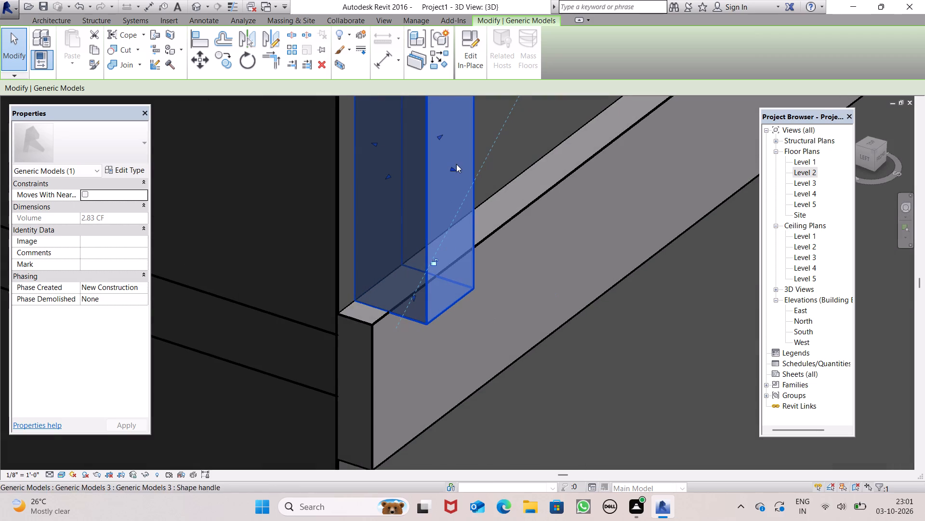
{"action": "left_click_drag", "start_coordinate": [452, 169], "coordinate": [408, 171]}
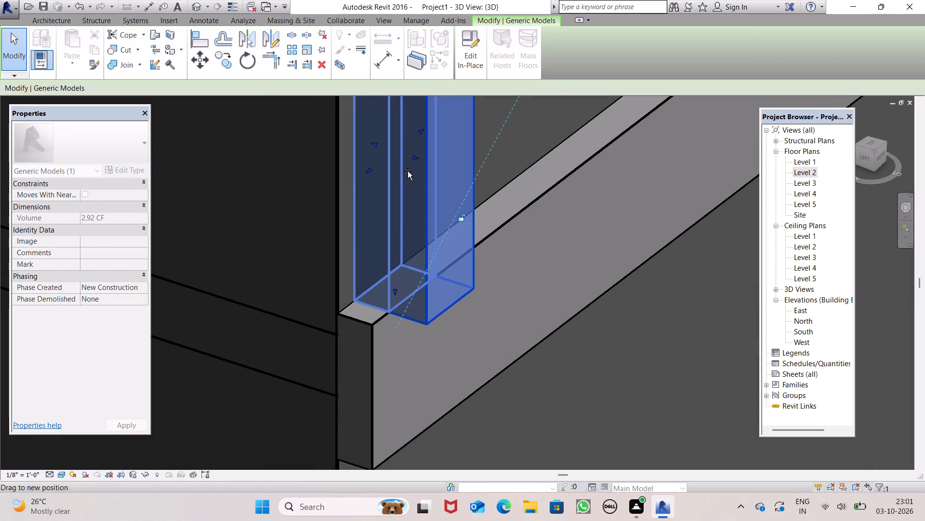
{"action": "left_click_drag", "start_coordinate": [408, 171], "coordinate": [407, 172]}
{"action": "scroll", "coordinate": [407, 249], "scroll_direction": "down", "scroll_amount": 6}
{"action": "scroll", "coordinate": [384, 246], "scroll_direction": "up", "scroll_amount": 3}
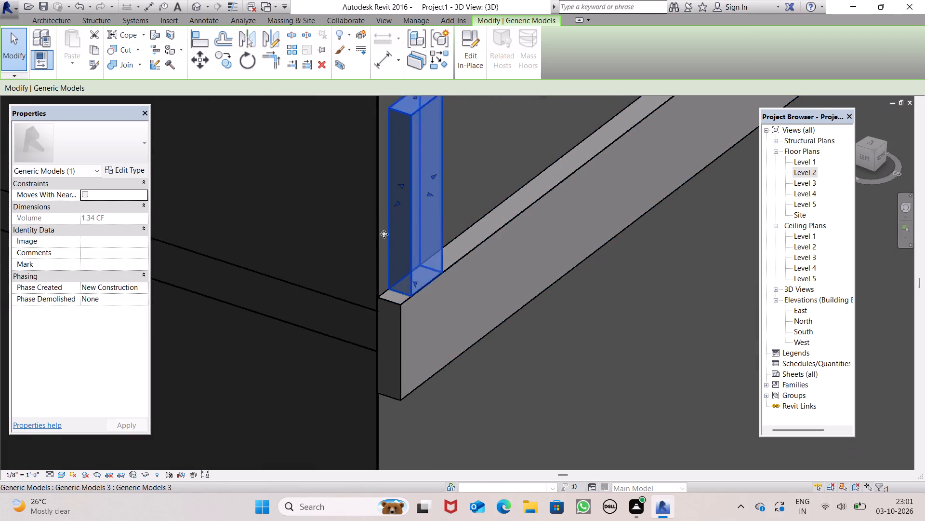
Stretch the post's left side face out to the end of the horizontal band, to about 1.82 CF.
{"action": "scroll", "coordinate": [384, 234], "scroll_direction": "up", "scroll_amount": 3}
{"action": "scroll", "coordinate": [407, 179], "scroll_direction": "down", "scroll_amount": 5}
{"action": "scroll", "coordinate": [400, 186], "scroll_direction": "up", "scroll_amount": 7}
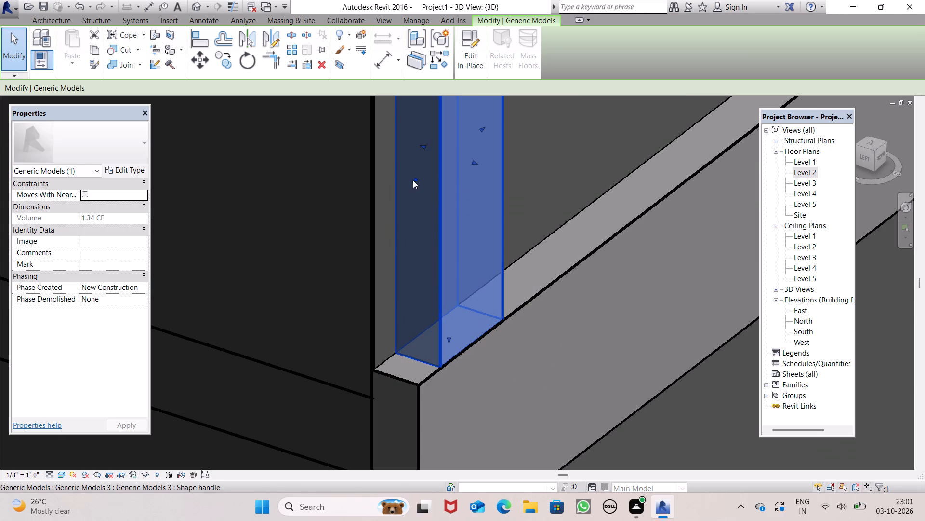
{"action": "left_click_drag", "start_coordinate": [413, 180], "coordinate": [398, 195]}
{"action": "scroll", "coordinate": [413, 224], "scroll_direction": "down", "scroll_amount": 5}
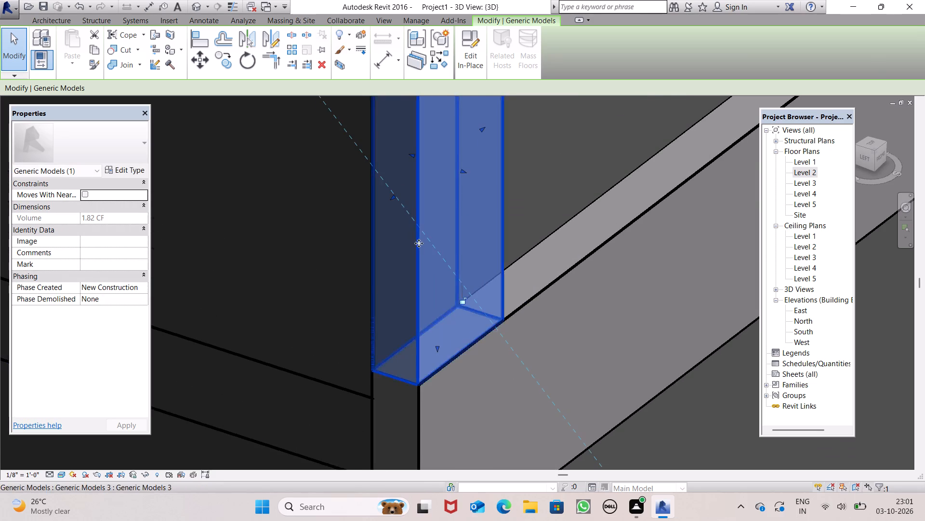
Stretch the corner post's top face upward in the 3D view, to about 3.52 CF.
{"action": "scroll", "coordinate": [419, 243], "scroll_direction": "down", "scroll_amount": 3}
{"action": "scroll", "coordinate": [476, 282], "scroll_direction": "down", "scroll_amount": 5}
{"action": "left_click", "coordinate": [664, 429]}
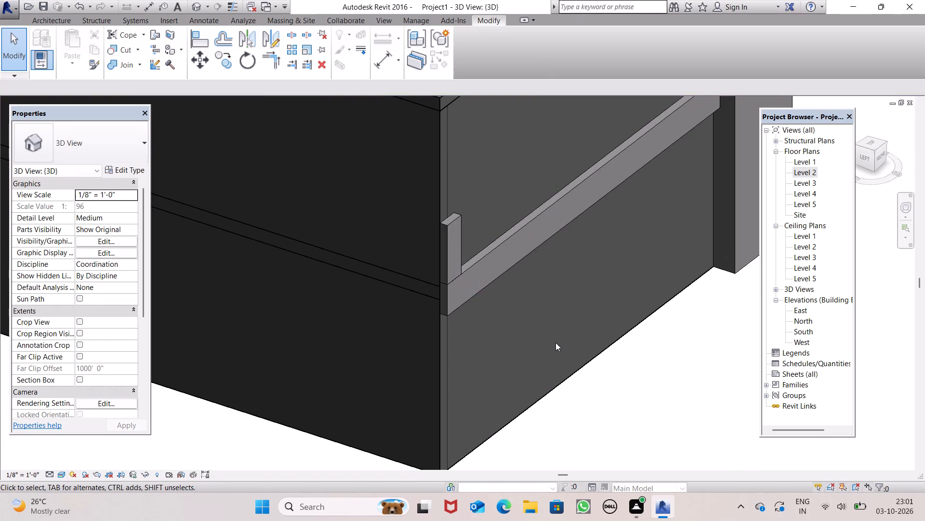
{"action": "scroll", "coordinate": [554, 341], "scroll_direction": "down", "scroll_amount": 3}
{"action": "middle_click_drag", "start_coordinate": [554, 341], "coordinate": [424, 277]}
{"action": "scroll", "coordinate": [453, 221], "scroll_direction": "down", "scroll_amount": 5}
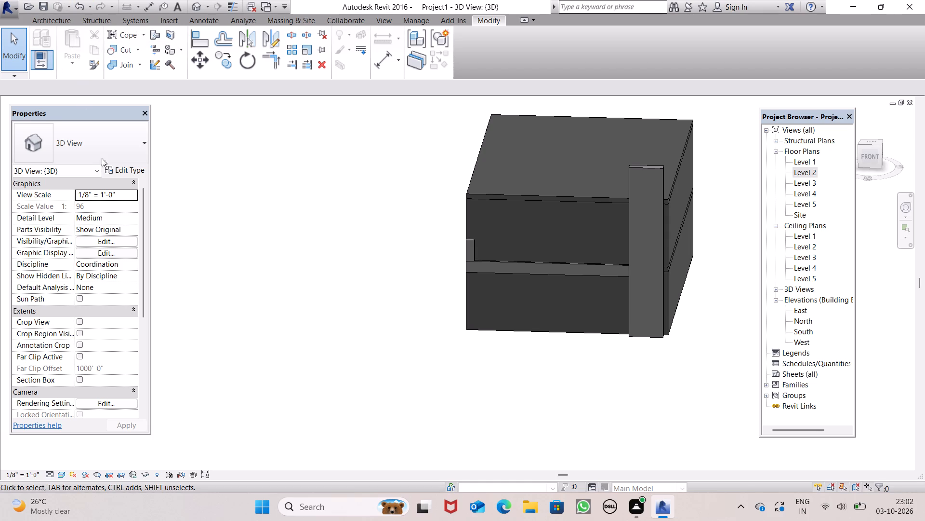
{"action": "scroll", "coordinate": [477, 191], "scroll_direction": "up", "scroll_amount": 5}
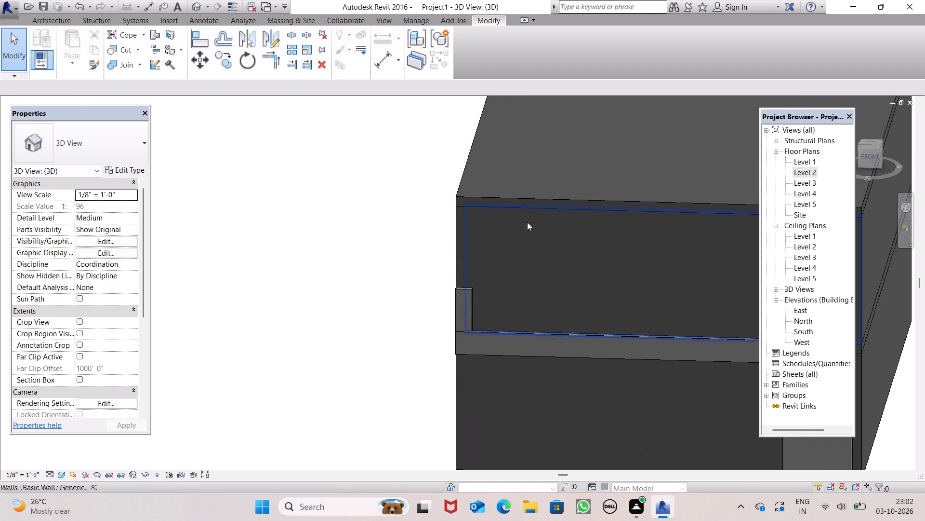
{"action": "scroll", "coordinate": [496, 257], "scroll_direction": "up", "scroll_amount": 6}
{"action": "scroll", "coordinate": [485, 263], "scroll_direction": "down", "scroll_amount": 4}
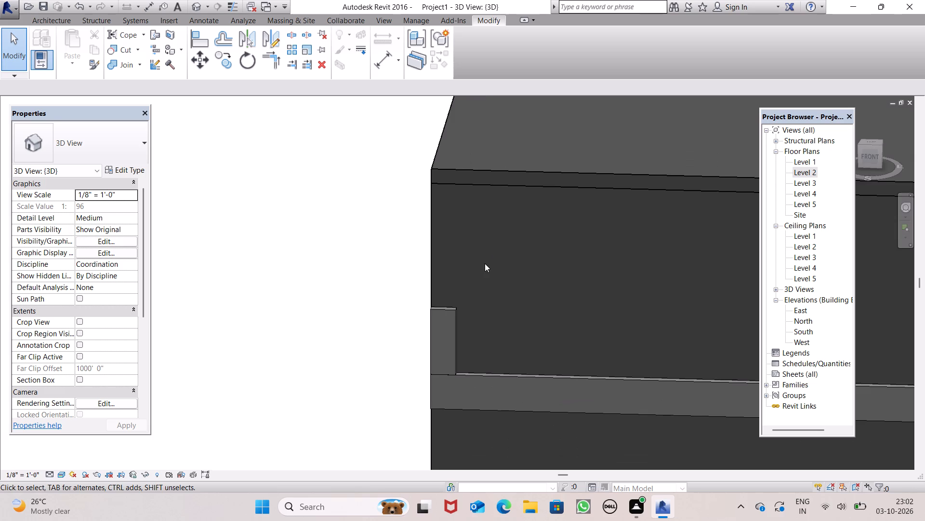
{"action": "scroll", "coordinate": [459, 273], "scroll_direction": "up", "scroll_amount": 5}
{"action": "left_click", "coordinate": [439, 334]}
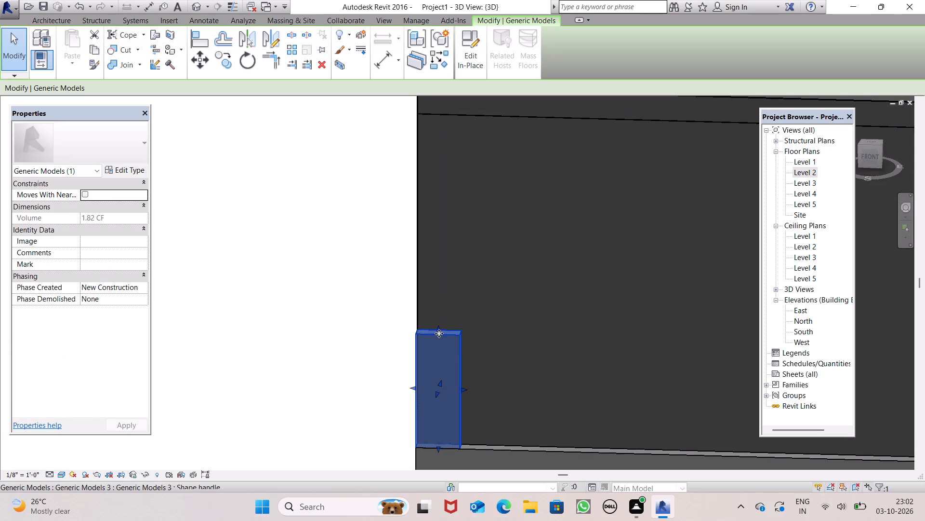
{"action": "scroll", "coordinate": [439, 329], "scroll_direction": "up", "scroll_amount": 5}
{"action": "left_click_drag", "start_coordinate": [439, 328], "coordinate": [423, 175]}
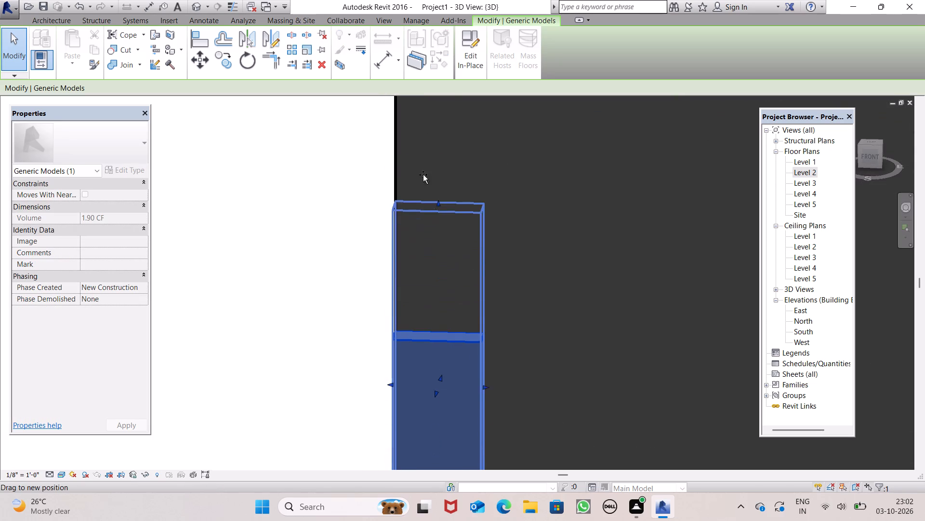
{"action": "left_click_drag", "start_coordinate": [423, 175], "coordinate": [423, 124]}
Raise the corner post's top face slightly further, to about 3.76 CF.
{"action": "scroll", "coordinate": [413, 236], "scroll_direction": "down", "scroll_amount": 13}
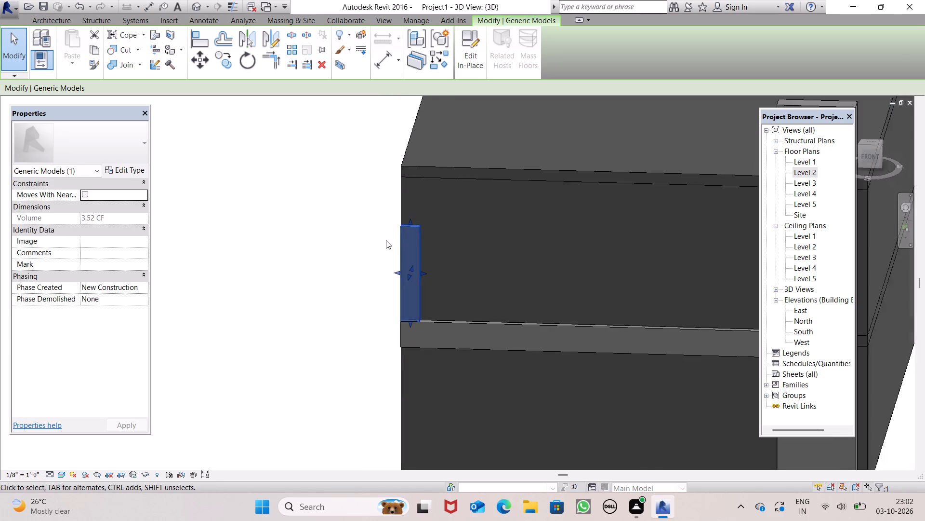
{"action": "scroll", "coordinate": [386, 240], "scroll_direction": "down", "scroll_amount": 2}
{"action": "scroll", "coordinate": [426, 222], "scroll_direction": "up", "scroll_amount": 4}
{"action": "scroll", "coordinate": [379, 236], "scroll_direction": "up", "scroll_amount": 5}
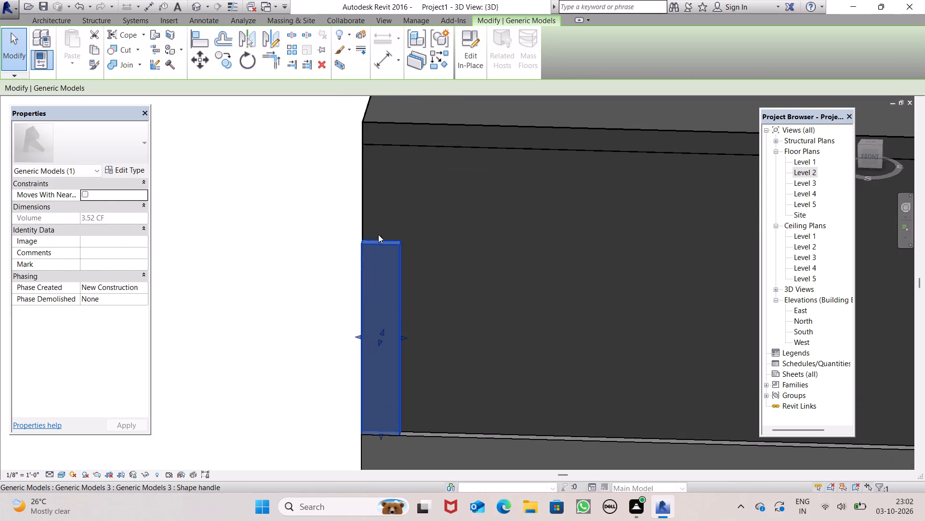
{"action": "scroll", "coordinate": [378, 234], "scroll_direction": "up", "scroll_amount": 5}
{"action": "left_click_drag", "start_coordinate": [385, 244], "coordinate": [383, 222]}
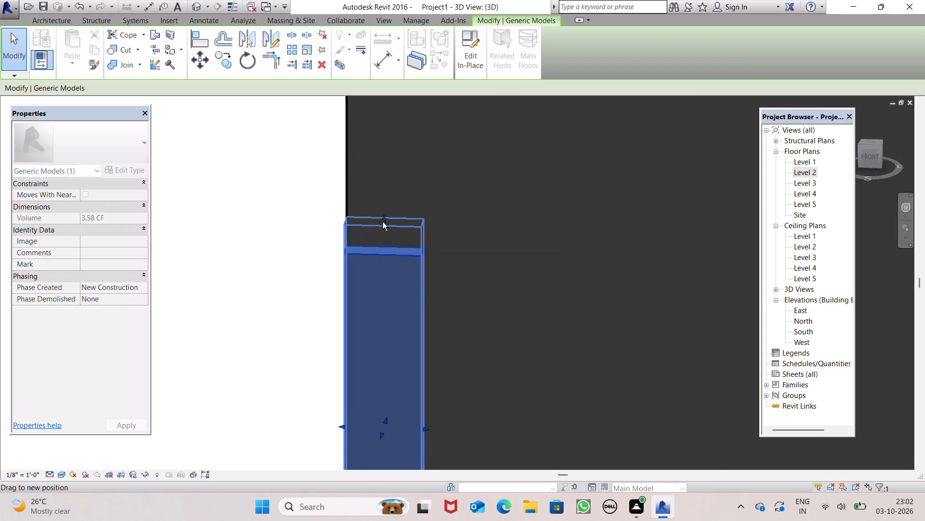
{"action": "left_click_drag", "start_coordinate": [383, 222], "coordinate": [383, 225]}
{"action": "scroll", "coordinate": [382, 227], "scroll_direction": "down", "scroll_amount": 12}
{"action": "middle_click_drag", "start_coordinate": [543, 281], "coordinate": [540, 206]}
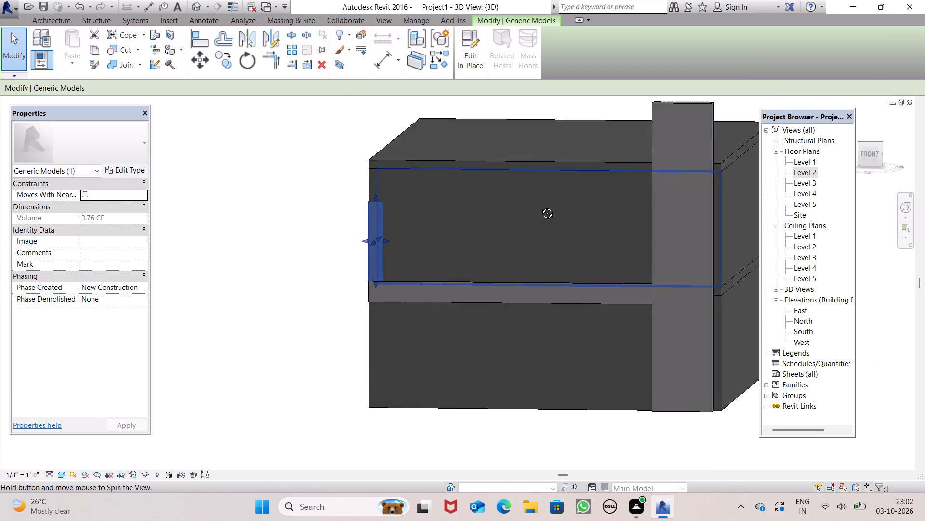
{"action": "middle_click_drag", "start_coordinate": [540, 206], "coordinate": [541, 174]}
{"action": "left_click", "coordinate": [240, 267]}
Stretch the post's top face up to the underside edge of the upper roof, to about 5.29 CF.
{"action": "scroll", "coordinate": [430, 256], "scroll_direction": "down", "scroll_amount": 1}
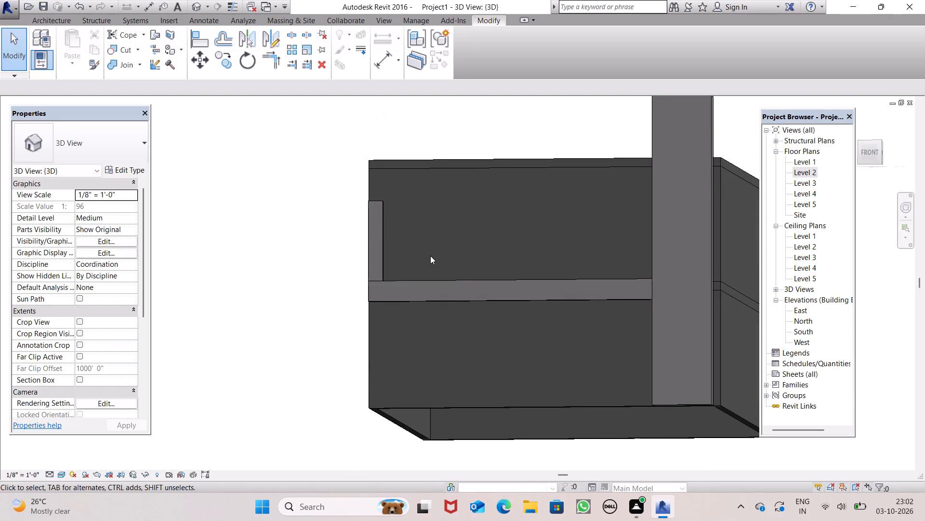
{"action": "scroll", "coordinate": [497, 288], "scroll_direction": "down", "scroll_amount": 3}
{"action": "middle_click_drag", "start_coordinate": [511, 301], "coordinate": [522, 357], "text": "shift"}
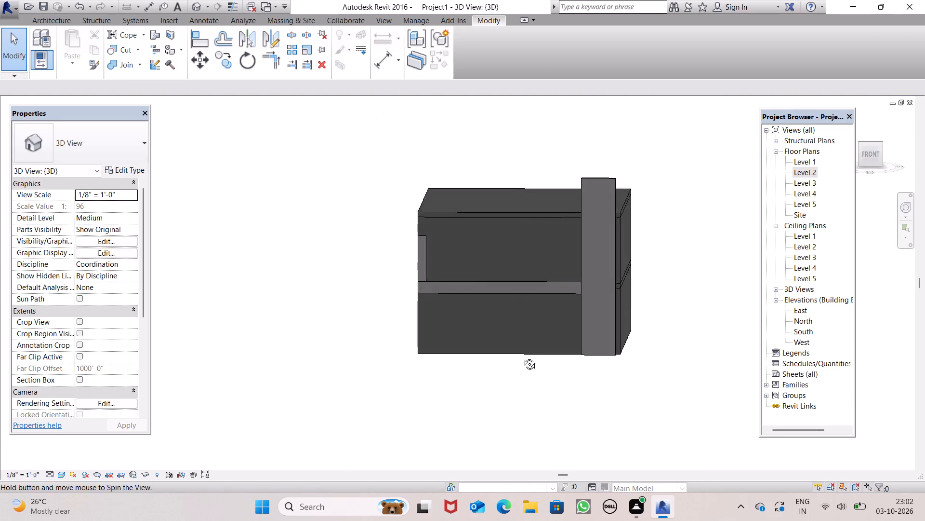
{"action": "middle_click_drag", "start_coordinate": [522, 357], "coordinate": [530, 394], "text": "shift"}
{"action": "scroll", "coordinate": [565, 277], "scroll_direction": "up", "scroll_amount": 2}
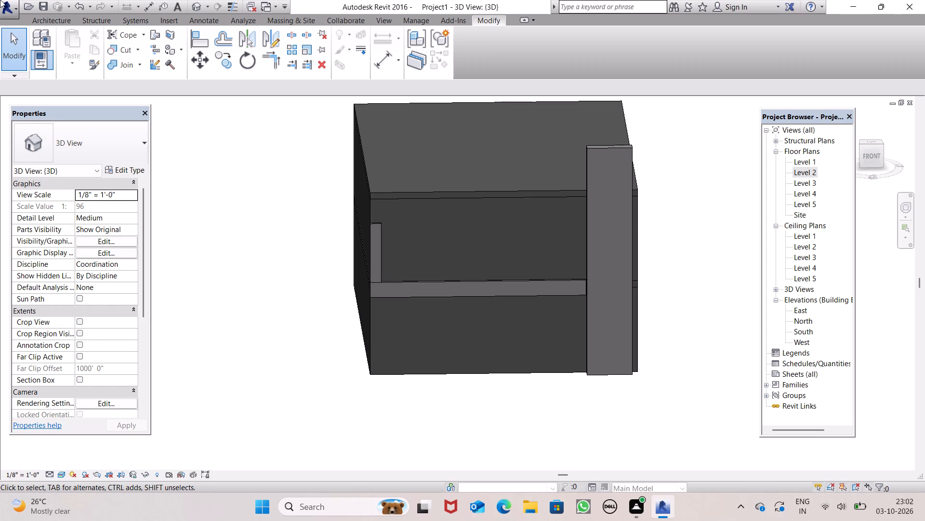
{"action": "scroll", "coordinate": [49, 5], "scroll_direction": "up", "scroll_amount": 1}
{"action": "scroll", "coordinate": [613, 216], "scroll_direction": "up", "scroll_amount": 3}
{"action": "scroll", "coordinate": [338, 179], "scroll_direction": "up", "scroll_amount": 1}
{"action": "scroll", "coordinate": [256, 157], "scroll_direction": "up", "scroll_amount": 2}
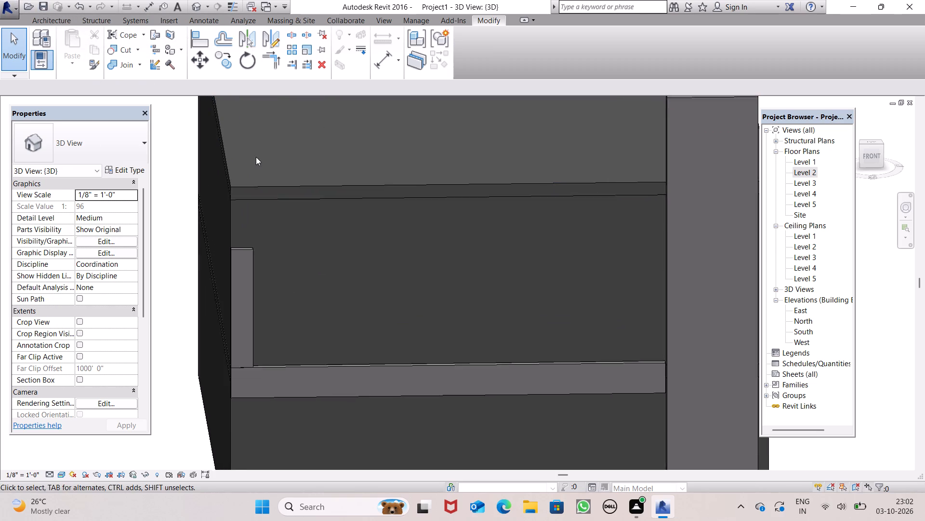
{"action": "scroll", "coordinate": [256, 157], "scroll_direction": "up", "scroll_amount": 1}
{"action": "left_click", "coordinate": [240, 284]}
{"action": "scroll", "coordinate": [234, 273], "scroll_direction": "up", "scroll_amount": 6}
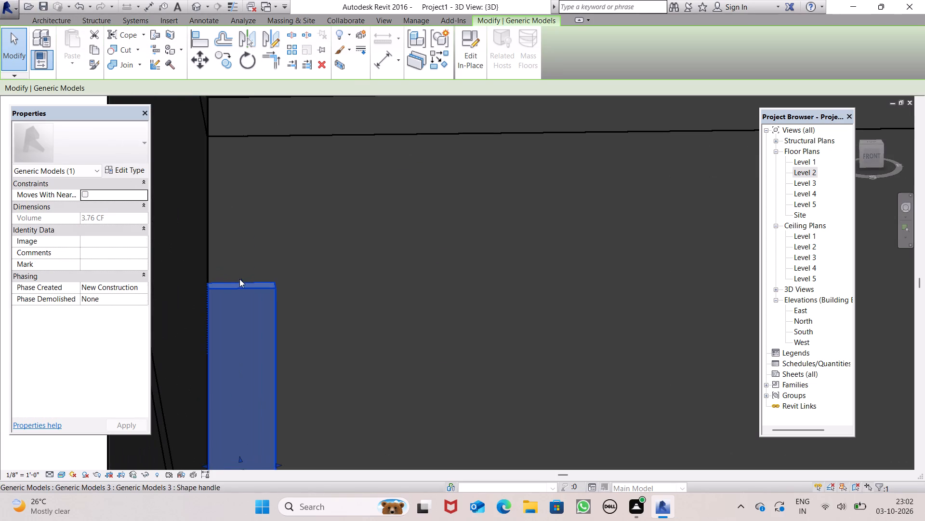
{"action": "left_click_drag", "start_coordinate": [240, 279], "coordinate": [243, 141]}
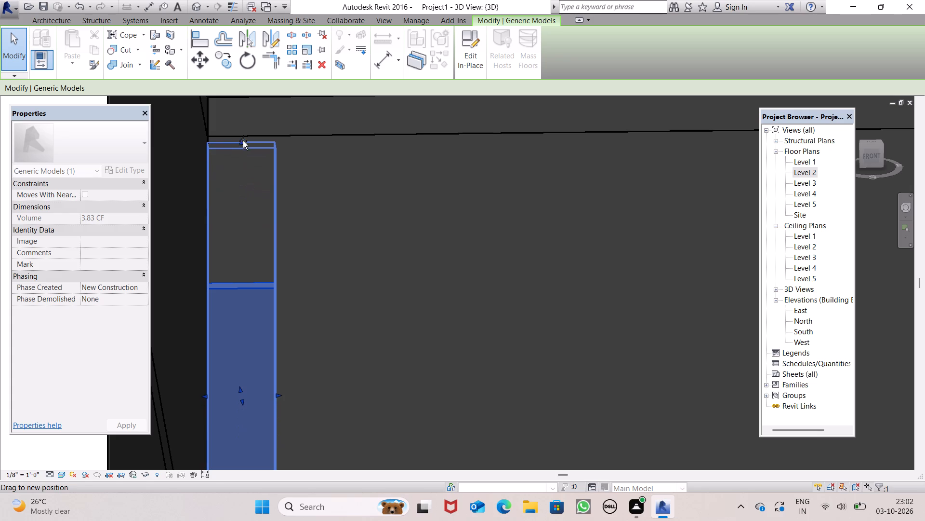
{"action": "left_click_drag", "start_coordinate": [243, 141], "coordinate": [244, 138]}
Extend the post's top face to the roof's upper edge, to about 5.69 CF.
{"action": "scroll", "coordinate": [260, 155], "scroll_direction": "down", "scroll_amount": 6}
{"action": "scroll", "coordinate": [257, 133], "scroll_direction": "up", "scroll_amount": 3}
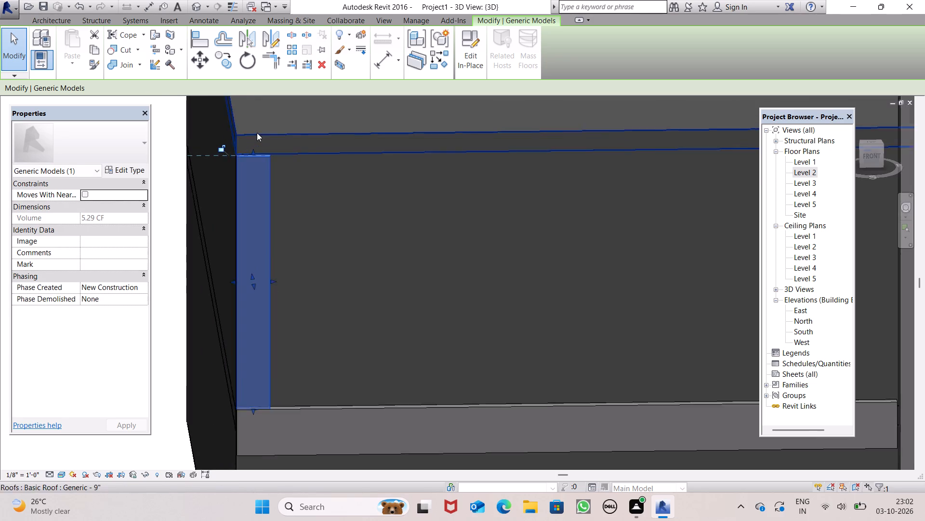
{"action": "scroll", "coordinate": [257, 133], "scroll_direction": "up", "scroll_amount": 4}
{"action": "left_click_drag", "start_coordinate": [248, 182], "coordinate": [251, 147]}
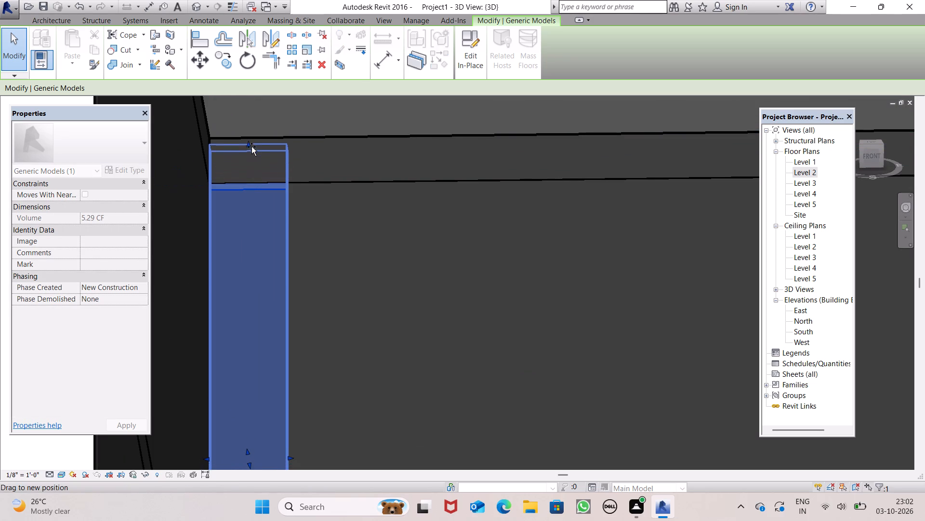
{"action": "left_click_drag", "start_coordinate": [251, 147], "coordinate": [252, 143]}
{"action": "scroll", "coordinate": [357, 197], "scroll_direction": "down", "scroll_amount": 8}
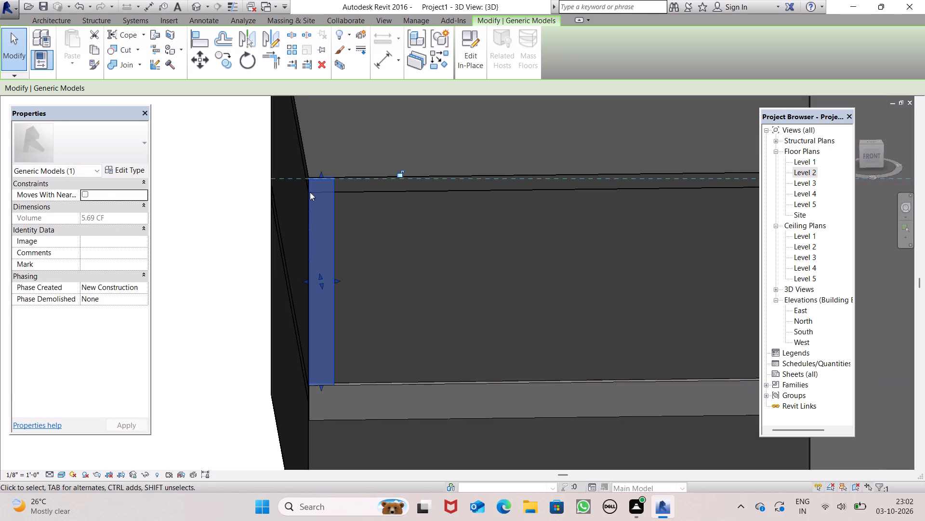
{"action": "left_click", "coordinate": [261, 161]}
In the Level 4 floor plan, start an in-place component in the Generic Models category, accepting the default name.
{"action": "double_click", "coordinate": [810, 194]}
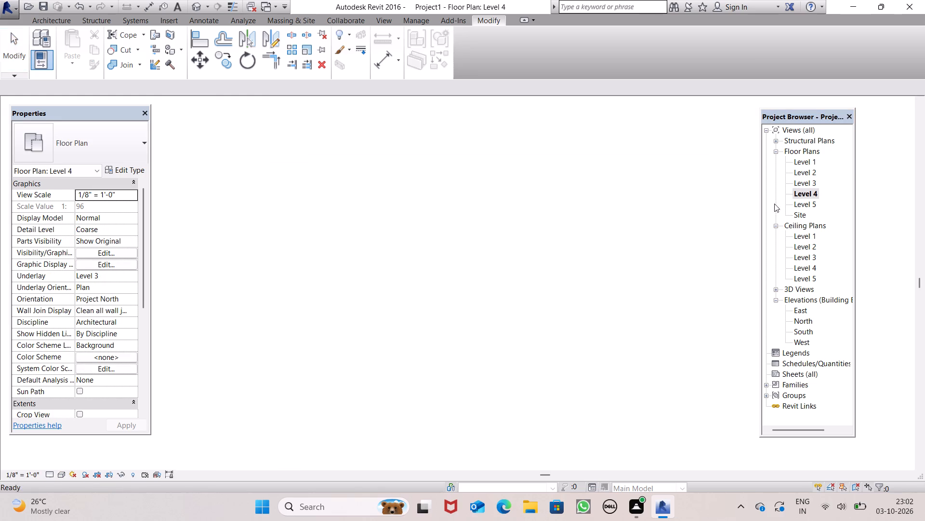
{"action": "scroll", "coordinate": [542, 195], "scroll_direction": "down", "scroll_amount": 2}
{"action": "scroll", "coordinate": [647, 267], "scroll_direction": "up", "scroll_amount": 1}
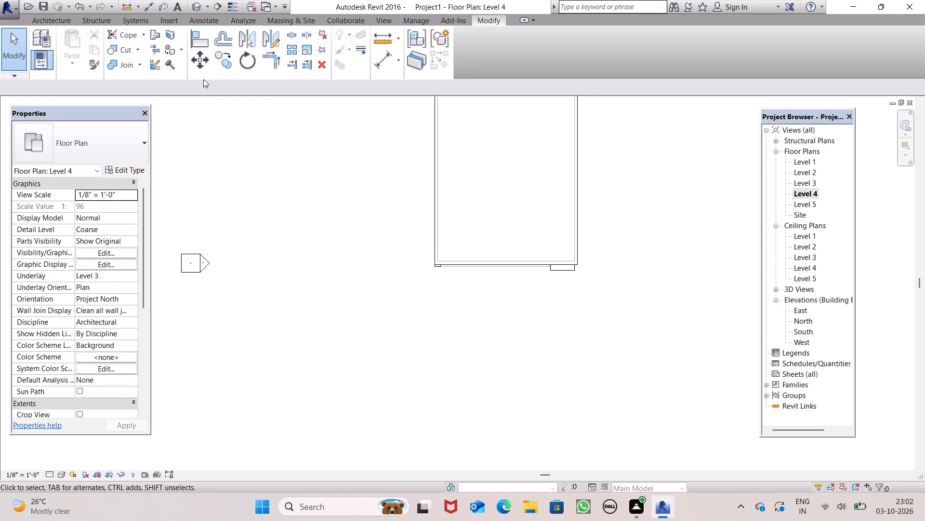
{"action": "left_click", "coordinate": [75, 16]}
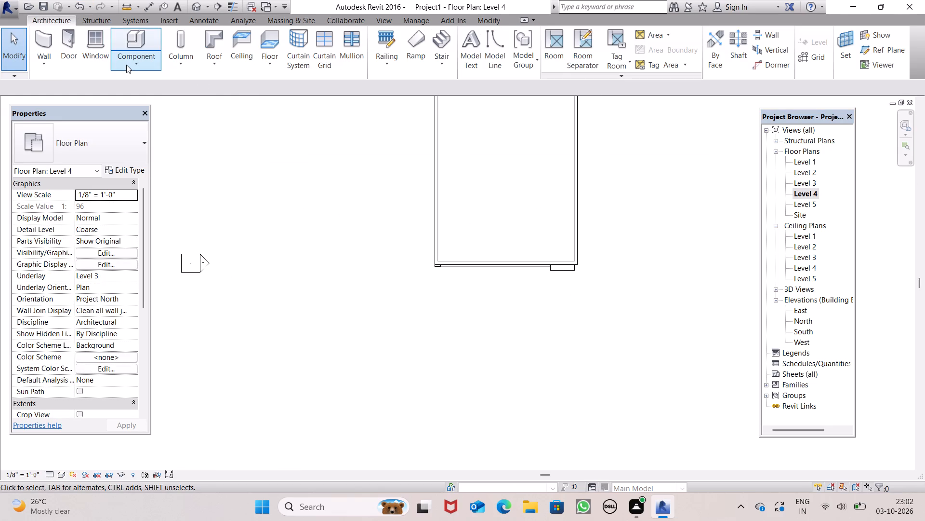
{"action": "left_click", "coordinate": [134, 67]}
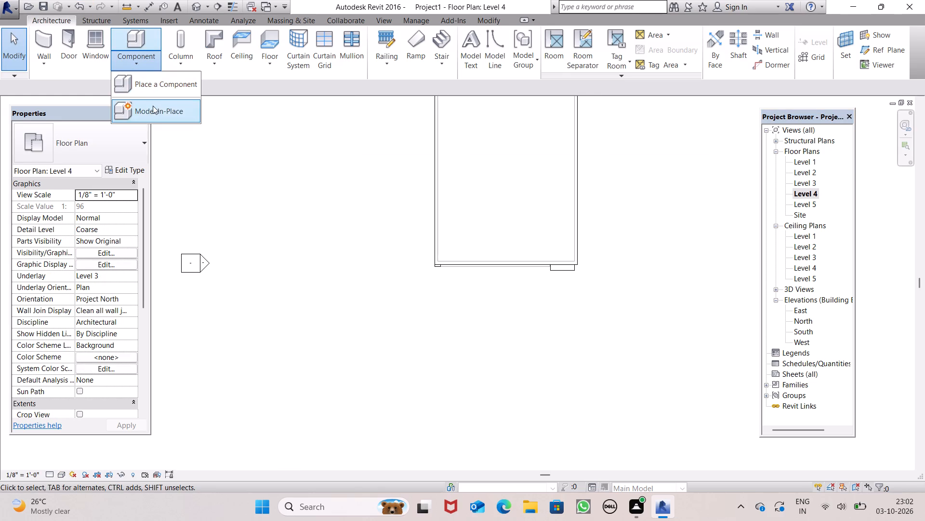
{"action": "left_click", "coordinate": [153, 106]}
{"action": "scroll", "coordinate": [451, 224], "scroll_direction": "down", "scroll_amount": 10}
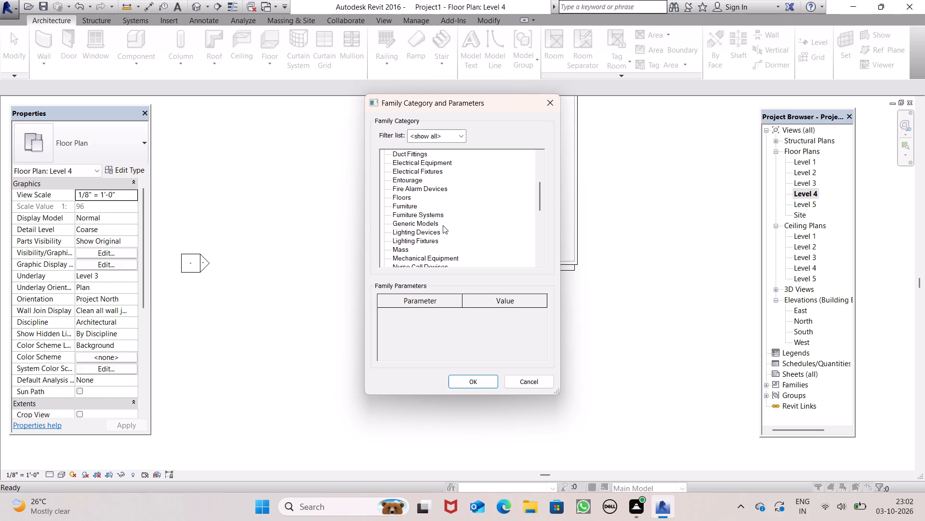
{"action": "left_click", "coordinate": [430, 221]}
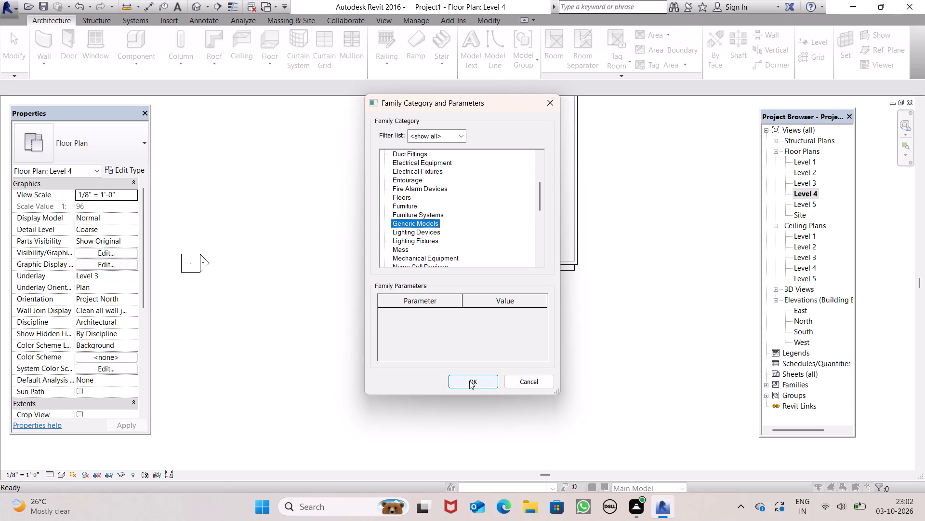
{"action": "left_click", "coordinate": [469, 380]}
{"action": "left_click", "coordinate": [450, 274]}
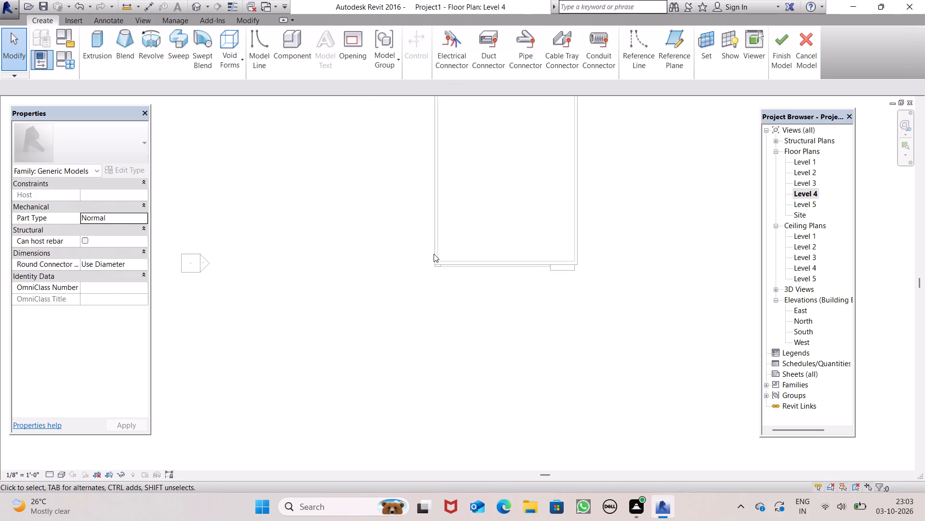
Extrude a small rectangle about 0' 10" deep in front of the corner post, with a 1' 0" extrusion depth, and finish the model.
{"action": "scroll", "coordinate": [434, 254], "scroll_direction": "down", "scroll_amount": 1}
{"action": "scroll", "coordinate": [434, 254], "scroll_direction": "up", "scroll_amount": 5}
{"action": "left_click", "coordinate": [105, 43]}
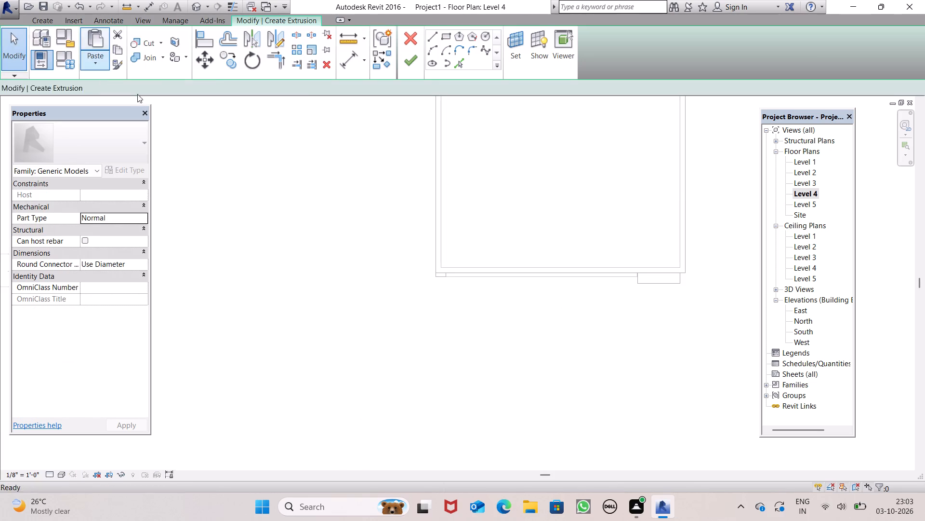
{"action": "left_click", "coordinate": [443, 34]}
{"action": "scroll", "coordinate": [448, 289], "scroll_direction": "up", "scroll_amount": 6}
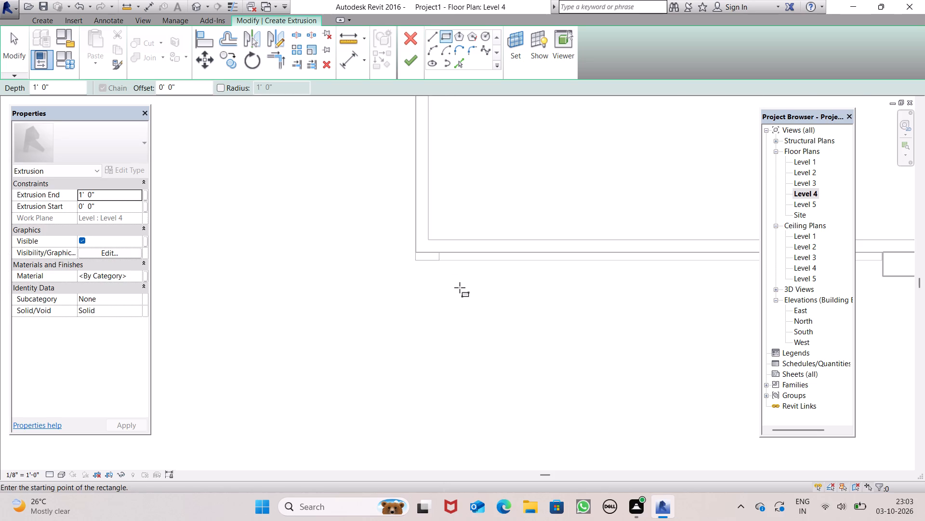
{"action": "scroll", "coordinate": [437, 267], "scroll_direction": "up", "scroll_amount": 4}
{"action": "left_click", "coordinate": [400, 256]}
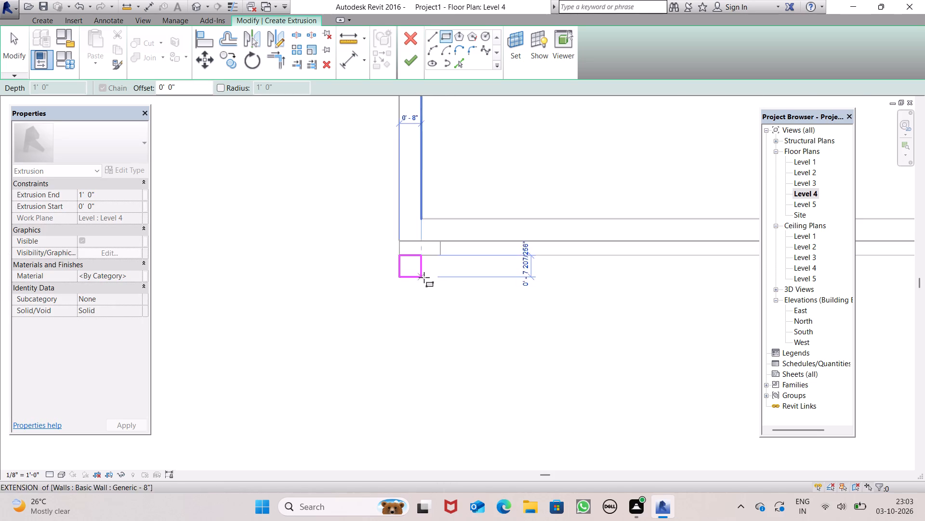
{"action": "left_click", "coordinate": [431, 283]}
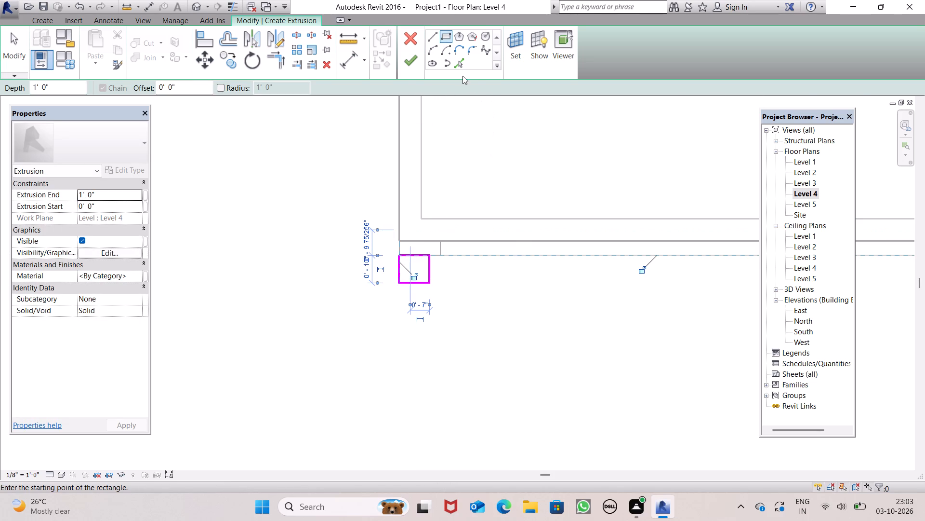
{"action": "left_click", "coordinate": [402, 60]}
{"action": "scroll", "coordinate": [462, 163], "scroll_direction": "down", "scroll_amount": 3}
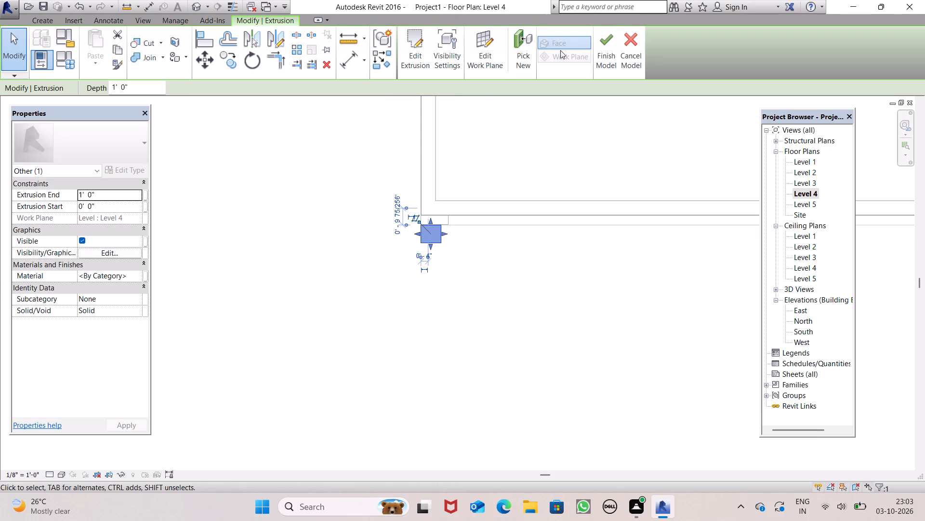
{"action": "left_click", "coordinate": [607, 38]}
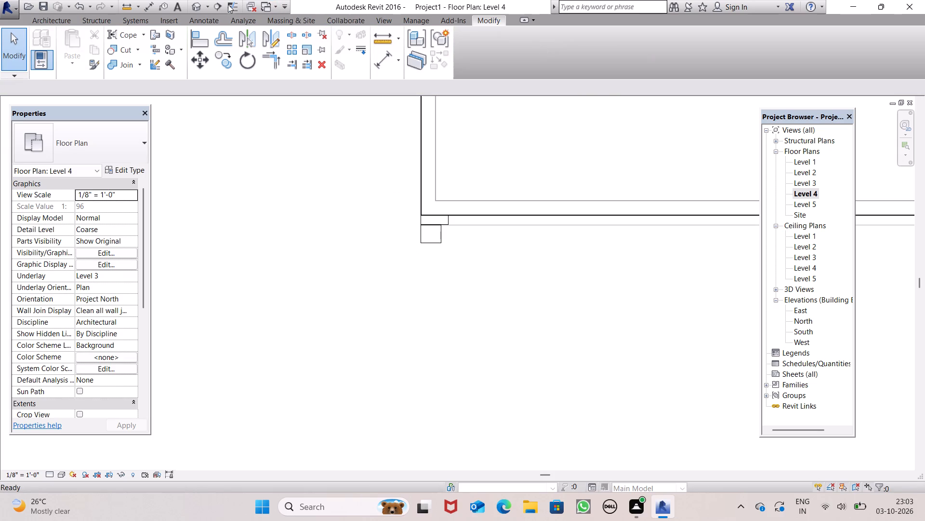
In the 3D view, stretch the new small block's free side along the upper roof's front edge, to about 5.66 CF.
{"action": "left_click", "coordinate": [195, 11]}
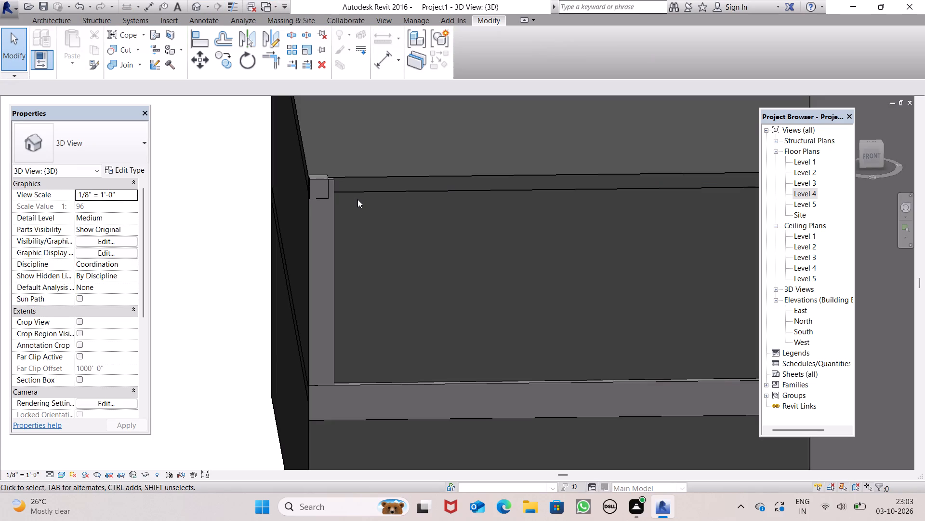
{"action": "scroll", "coordinate": [346, 169], "scroll_direction": "up", "scroll_amount": 4}
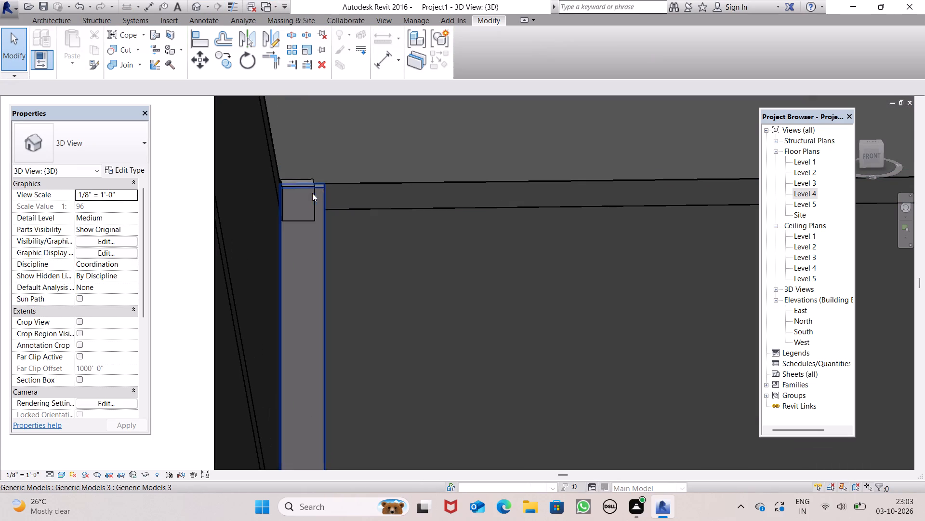
{"action": "left_click", "coordinate": [311, 193]}
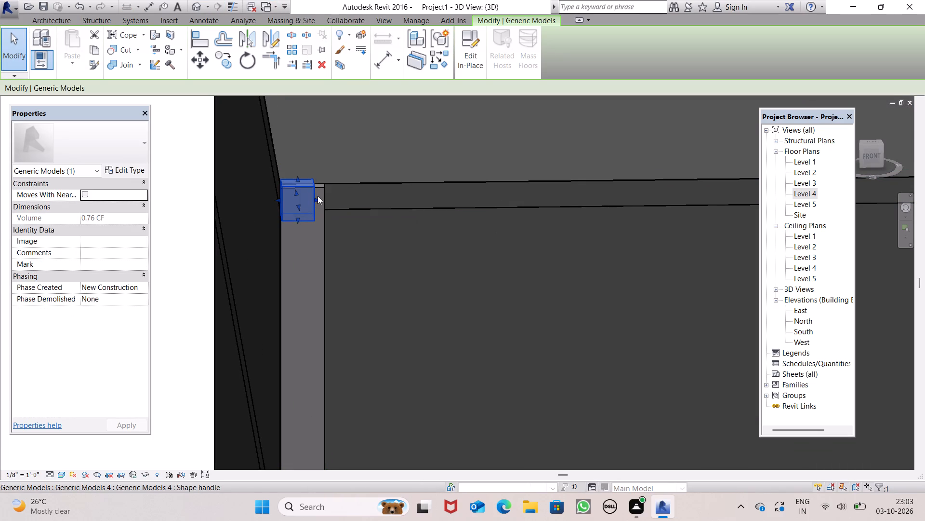
{"action": "left_click_drag", "start_coordinate": [317, 198], "coordinate": [521, 213]}
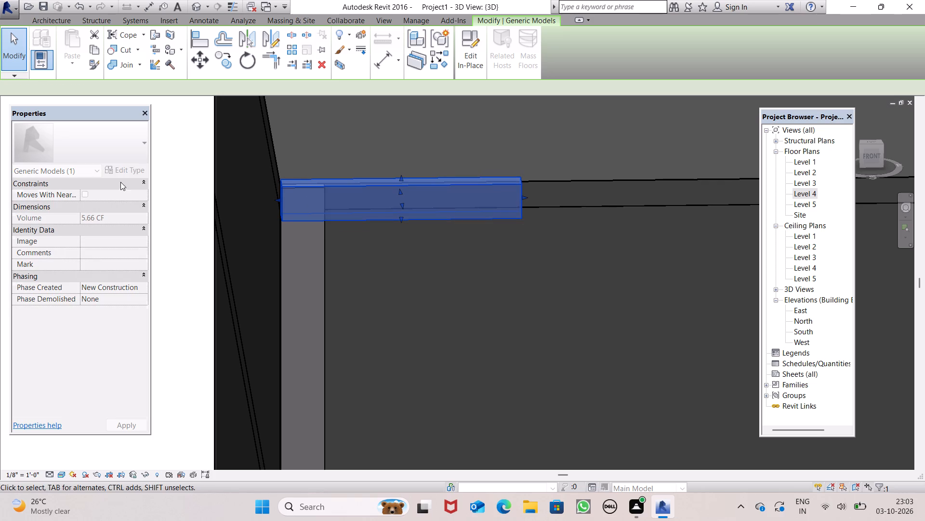
Pull the block's post-side end face back clear of the corner post, to about 3.73 CF.
{"action": "scroll", "coordinate": [150, 195], "scroll_direction": "down", "scroll_amount": 1}
{"action": "middle_click_drag", "start_coordinate": [148, 199], "coordinate": [547, 348], "text": "shift"}
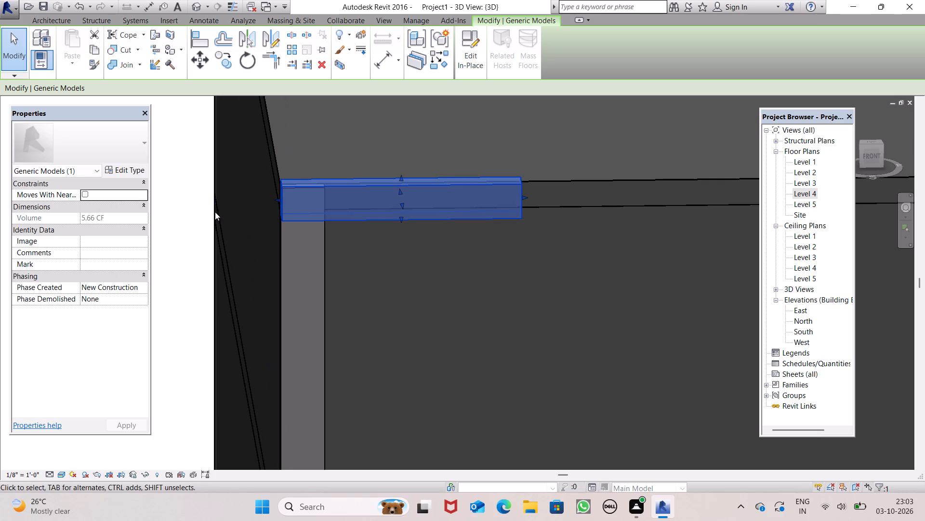
{"action": "scroll", "coordinate": [259, 252], "scroll_direction": "down", "scroll_amount": 4}
{"action": "middle_click_drag", "start_coordinate": [275, 279], "coordinate": [554, 332], "text": "shift"}
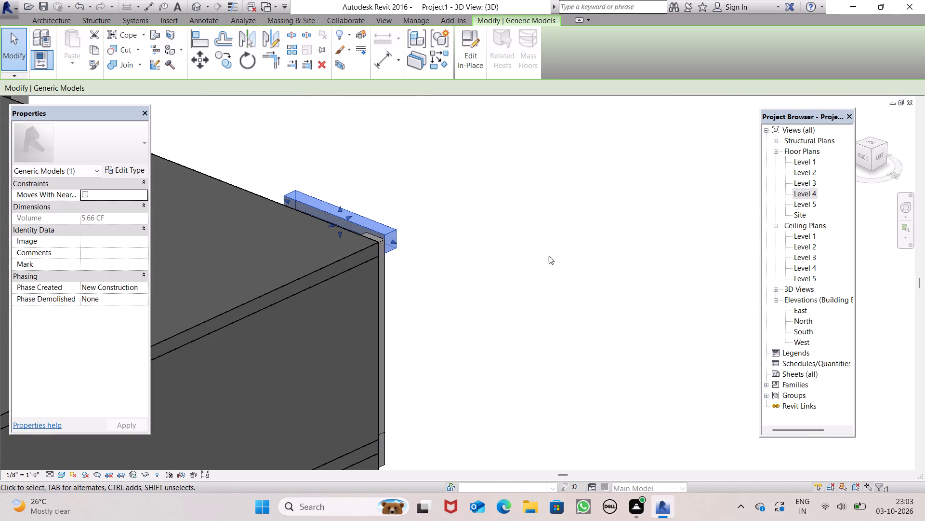
{"action": "scroll", "coordinate": [414, 228], "scroll_direction": "up", "scroll_amount": 5}
{"action": "left_click_drag", "start_coordinate": [375, 260], "coordinate": [358, 251]}
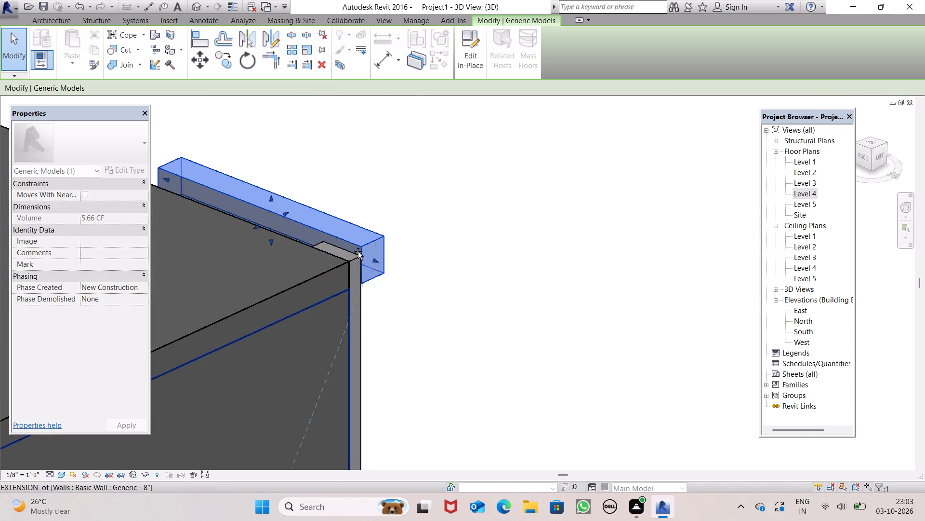
{"action": "left_click_drag", "start_coordinate": [358, 251], "coordinate": [308, 220]}
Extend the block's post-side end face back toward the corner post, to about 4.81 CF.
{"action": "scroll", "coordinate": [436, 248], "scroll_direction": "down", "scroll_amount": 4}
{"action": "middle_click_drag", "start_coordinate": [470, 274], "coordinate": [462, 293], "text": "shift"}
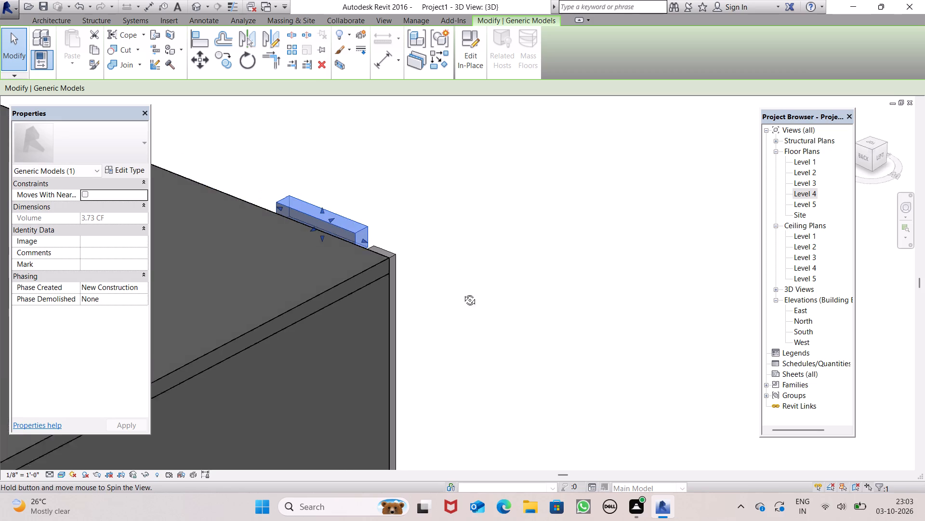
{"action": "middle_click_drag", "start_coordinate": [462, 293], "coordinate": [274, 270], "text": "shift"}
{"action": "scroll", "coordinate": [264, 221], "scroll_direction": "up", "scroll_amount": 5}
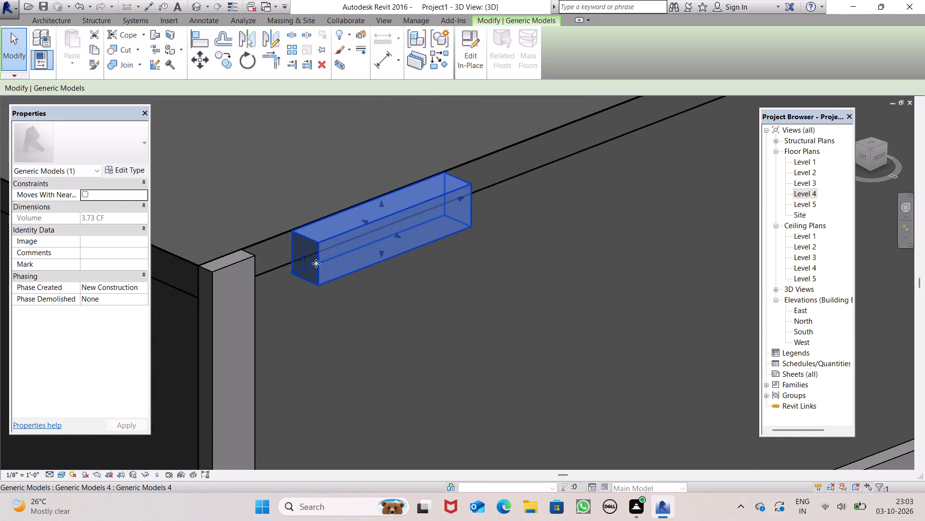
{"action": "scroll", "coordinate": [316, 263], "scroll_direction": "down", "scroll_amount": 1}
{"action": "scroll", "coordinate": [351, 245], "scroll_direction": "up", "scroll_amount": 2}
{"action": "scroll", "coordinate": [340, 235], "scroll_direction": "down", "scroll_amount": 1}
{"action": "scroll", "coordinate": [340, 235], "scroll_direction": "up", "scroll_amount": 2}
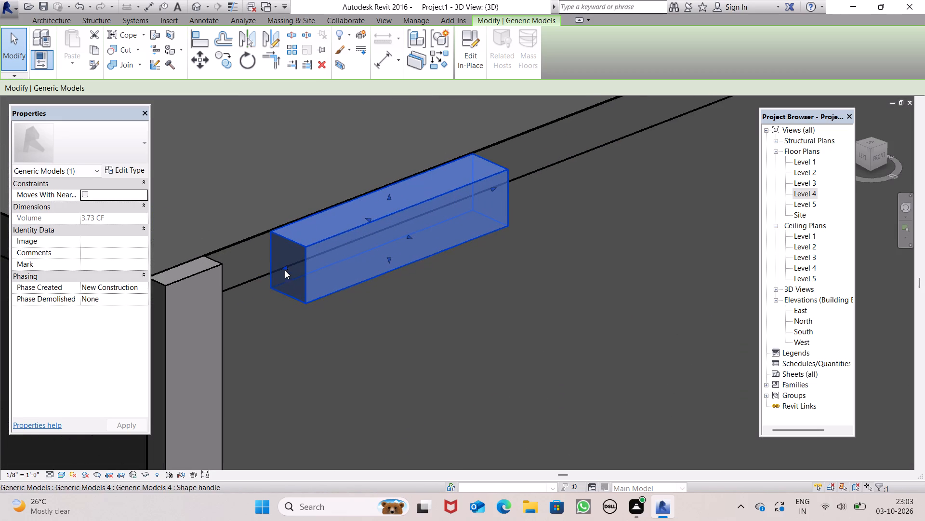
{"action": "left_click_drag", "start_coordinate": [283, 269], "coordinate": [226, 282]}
Shorten the block again at its post-side end to leave a gap beside the post, to about 3.68 CF.
{"action": "scroll", "coordinate": [262, 277], "scroll_direction": "down", "scroll_amount": 2}
{"action": "middle_click_drag", "start_coordinate": [328, 303], "coordinate": [329, 302]}
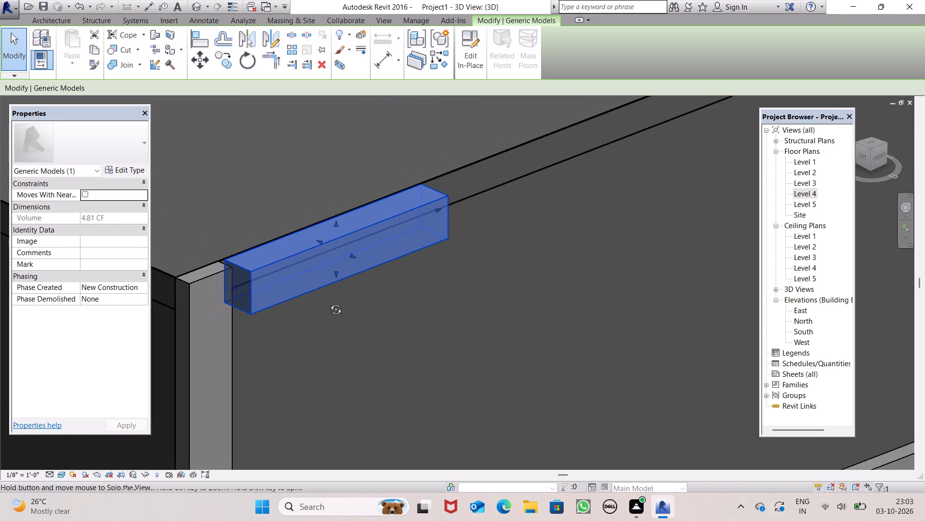
{"action": "middle_click_drag", "start_coordinate": [329, 302], "coordinate": [452, 392]}
{"action": "scroll", "coordinate": [393, 330], "scroll_direction": "up", "scroll_amount": 4}
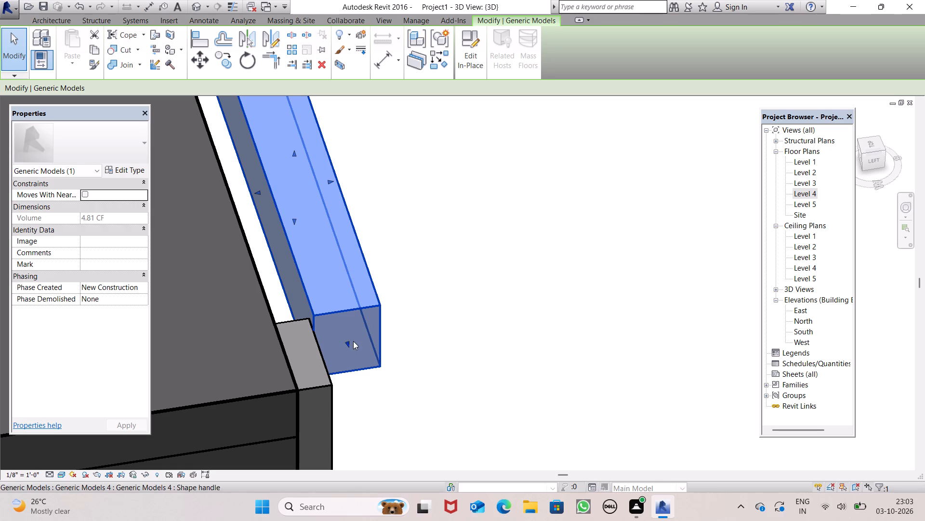
{"action": "left_click_drag", "start_coordinate": [348, 339], "coordinate": [330, 266]}
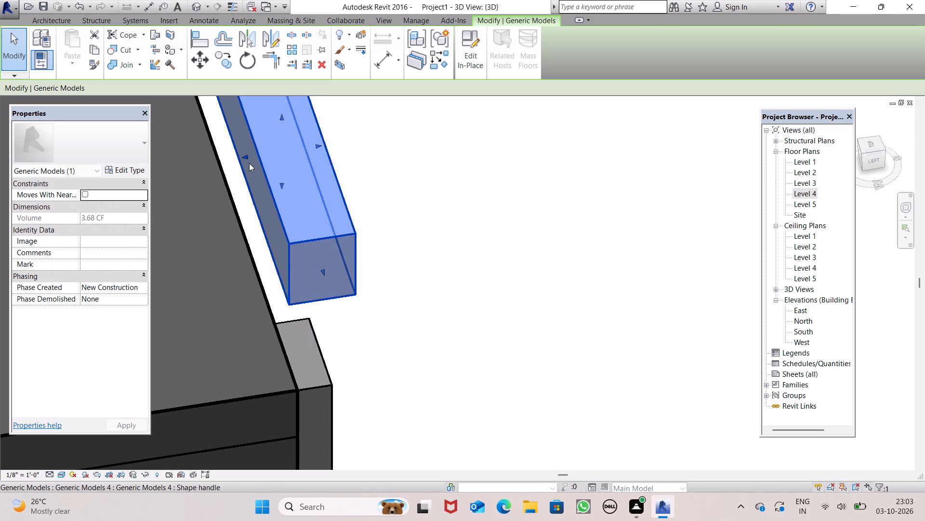
Move the block's back face toward the upper roof's front edge, to about 4.79 CF.
{"action": "left_click_drag", "start_coordinate": [243, 155], "coordinate": [225, 164]}
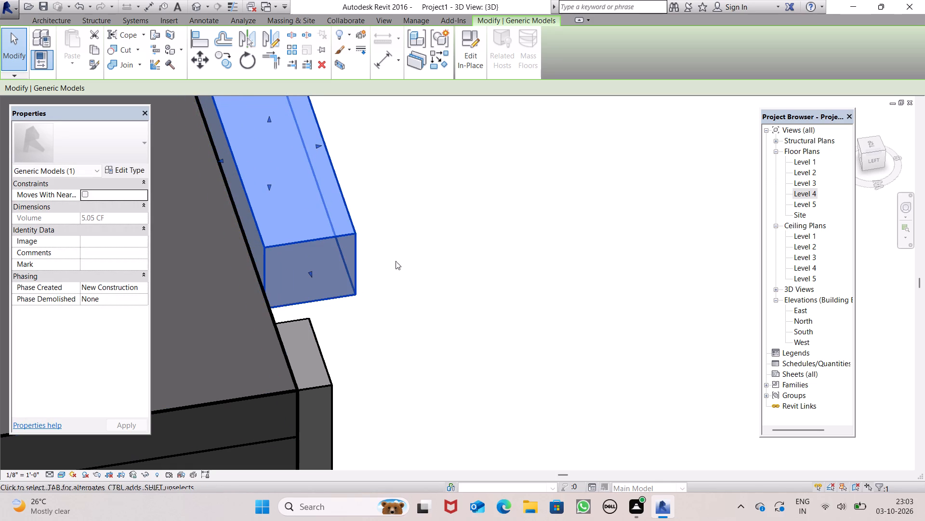
{"action": "scroll", "coordinate": [402, 264], "scroll_direction": "down", "scroll_amount": 1}
{"action": "left_click", "coordinate": [452, 292]}
{"action": "left_click", "coordinate": [308, 188]}
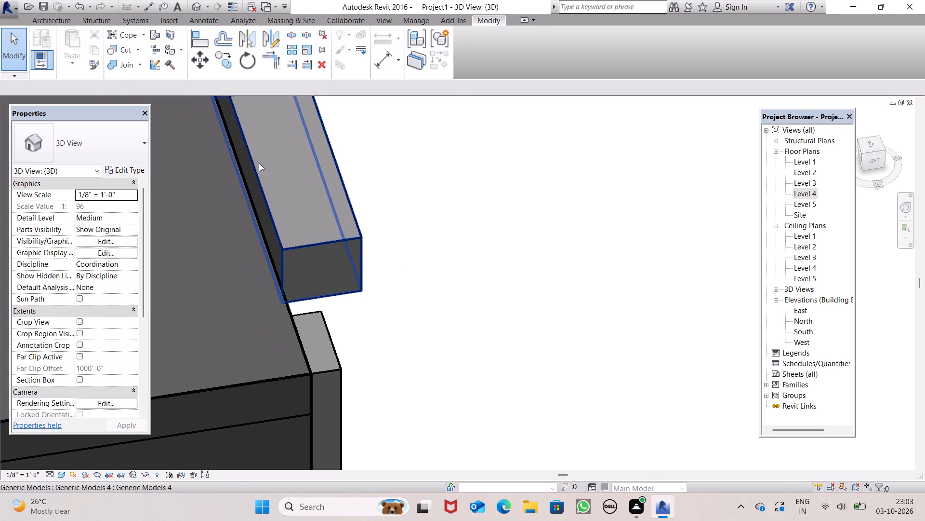
{"action": "left_click", "coordinate": [259, 163]}
{"action": "left_click_drag", "start_coordinate": [245, 172], "coordinate": [251, 174]}
{"action": "left_click", "coordinate": [465, 253]}
Push the block's back face in to the upper roof's front edge, to about 5.63 CF.
{"action": "scroll", "coordinate": [445, 258], "scroll_direction": "down", "scroll_amount": 3}
{"action": "middle_click_drag", "start_coordinate": [436, 264], "coordinate": [399, 311], "text": "shift"}
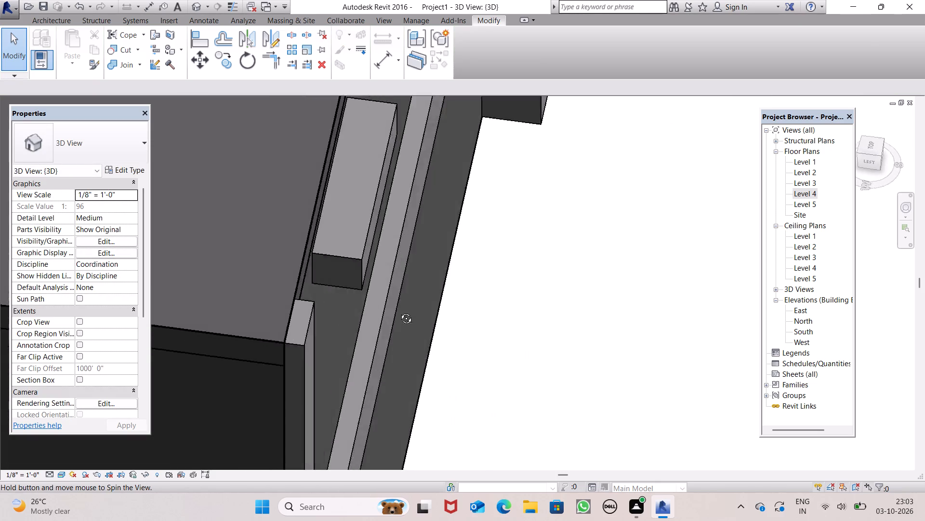
{"action": "middle_click_drag", "start_coordinate": [399, 311], "coordinate": [413, 316], "text": "shift"}
{"action": "scroll", "coordinate": [348, 269], "scroll_direction": "up", "scroll_amount": 6}
{"action": "left_click", "coordinate": [335, 259]}
{"action": "scroll", "coordinate": [331, 271], "scroll_direction": "down", "scroll_amount": 3}
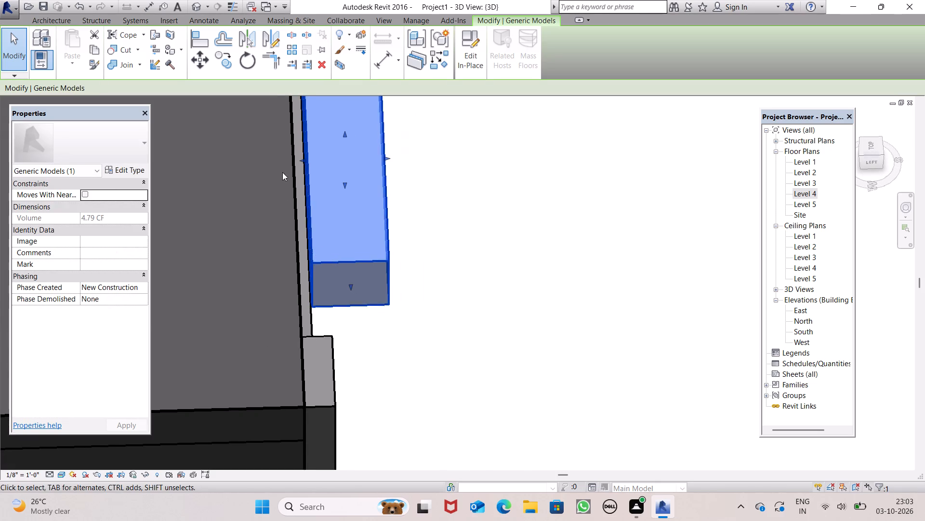
{"action": "scroll", "coordinate": [282, 167], "scroll_direction": "up", "scroll_amount": 6}
{"action": "left_click_drag", "start_coordinate": [336, 152], "coordinate": [324, 155]}
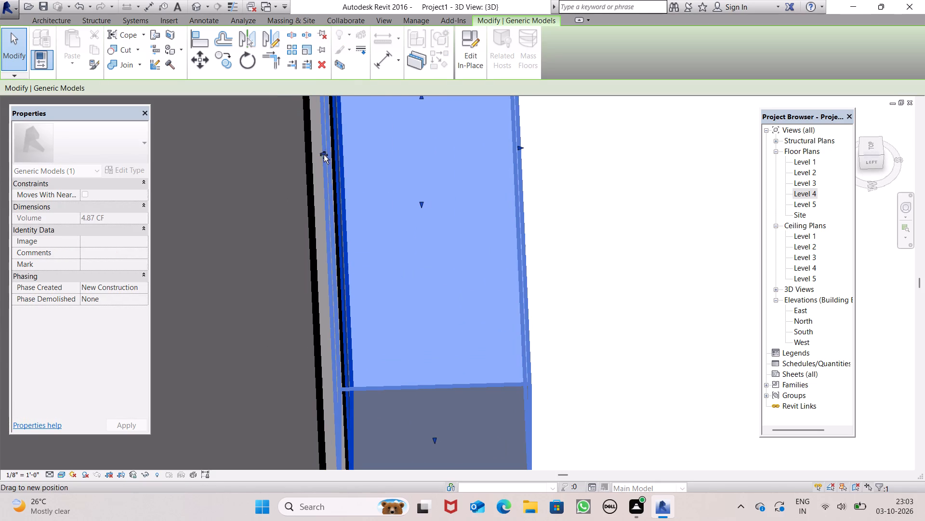
{"action": "left_click_drag", "start_coordinate": [324, 155], "coordinate": [313, 160]}
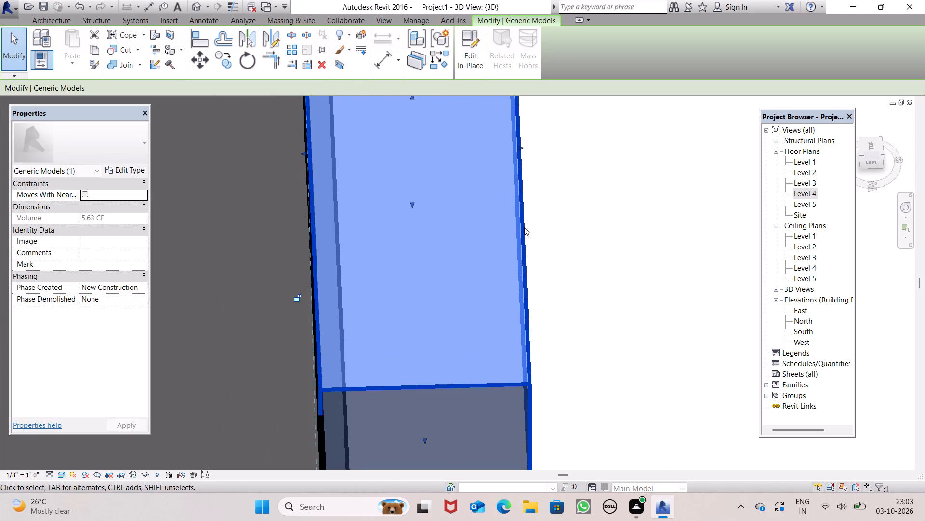
{"action": "left_click", "coordinate": [658, 243]}
Thin the block by pushing its front face back toward the roof edge, to about 1.14 CF.
{"action": "scroll", "coordinate": [648, 238], "scroll_direction": "down", "scroll_amount": 6}
{"action": "middle_click_drag", "start_coordinate": [623, 276], "coordinate": [566, 211], "text": "shift"}
{"action": "scroll", "coordinate": [564, 213], "scroll_direction": "up", "scroll_amount": 1, "text": "shift"}
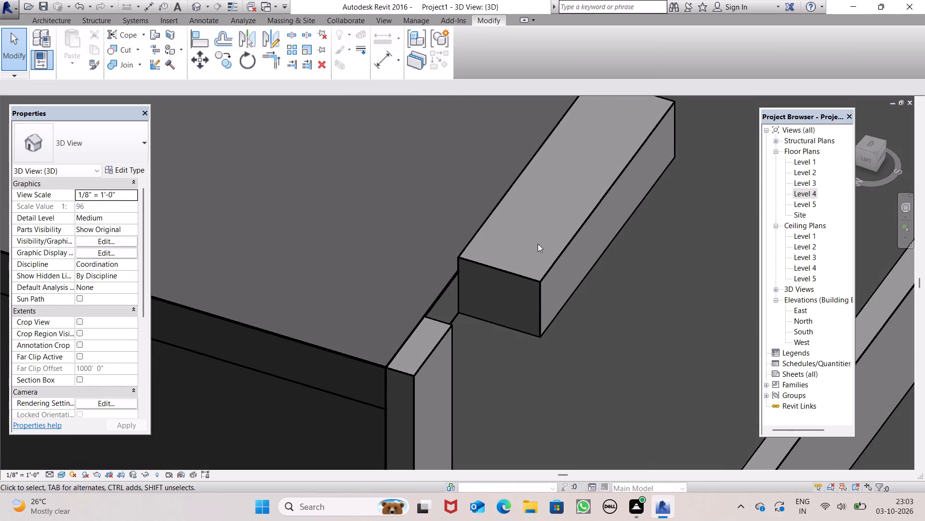
{"action": "left_click", "coordinate": [538, 269]}
{"action": "left_click", "coordinate": [530, 288]}
{"action": "left_click", "coordinate": [542, 280]}
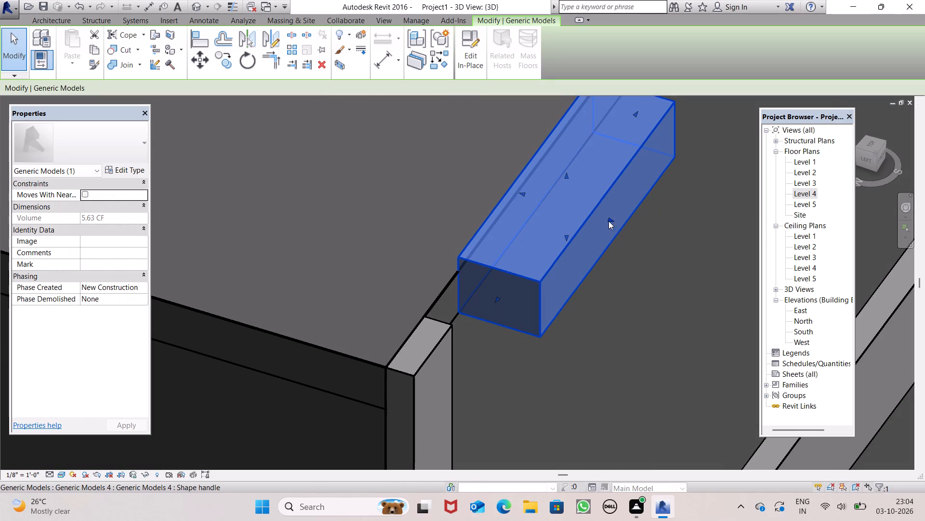
{"action": "left_click_drag", "start_coordinate": [609, 220], "coordinate": [538, 213]}
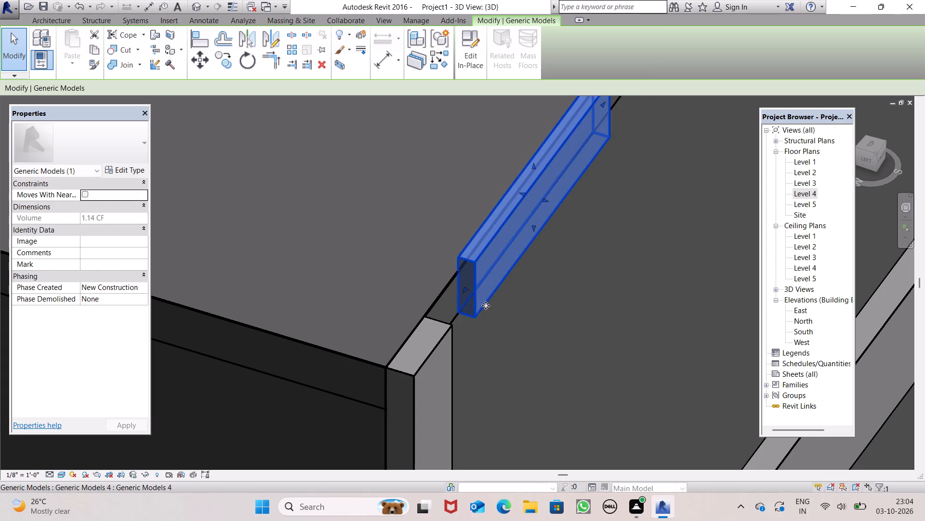
Extend the thin band's end face toward the corner post, to about 1.40 CF.
{"action": "scroll", "coordinate": [476, 313], "scroll_direction": "up", "scroll_amount": 5}
{"action": "left_click_drag", "start_coordinate": [460, 262], "coordinate": [418, 315]}
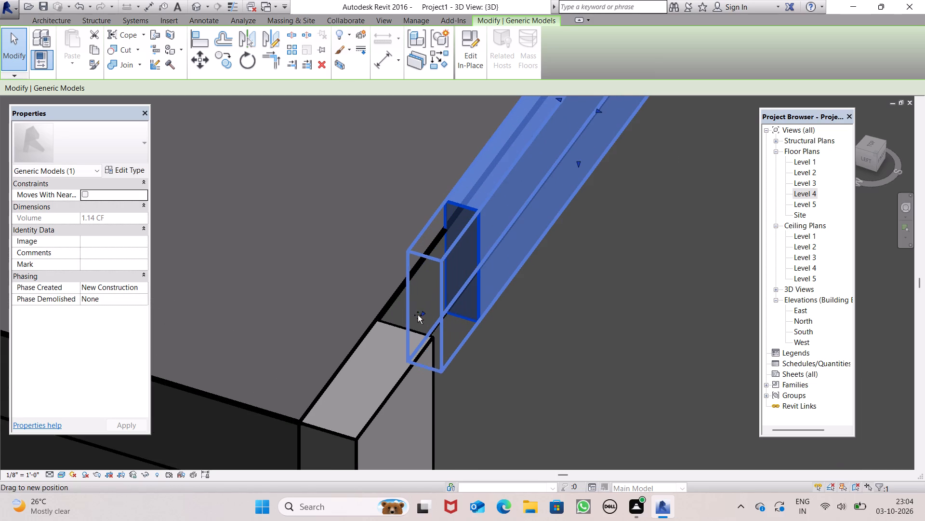
{"action": "left_click_drag", "start_coordinate": [418, 315], "coordinate": [408, 332]}
{"action": "scroll", "coordinate": [457, 300], "scroll_direction": "down", "scroll_amount": 4}
{"action": "middle_click_drag", "start_coordinate": [476, 320], "coordinate": [384, 273]}
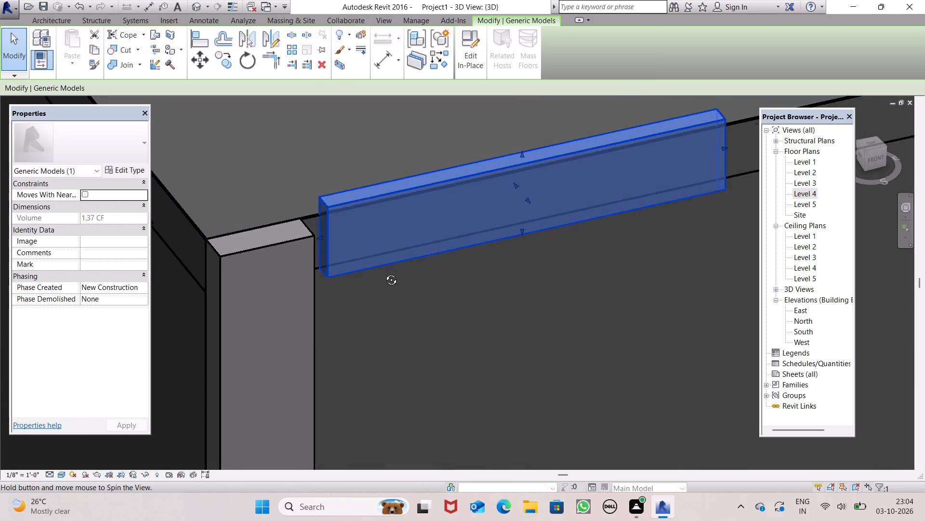
{"action": "middle_click_drag", "start_coordinate": [384, 273], "coordinate": [372, 265]}
{"action": "scroll", "coordinate": [319, 233], "scroll_direction": "up", "scroll_amount": 7}
{"action": "left_click_drag", "start_coordinate": [291, 207], "coordinate": [268, 217]}
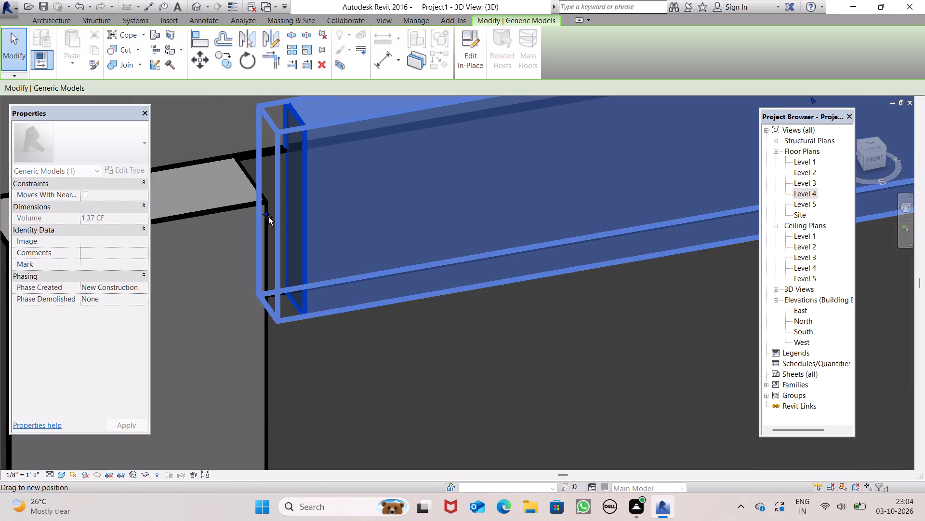
{"action": "left_click_drag", "start_coordinate": [268, 217], "coordinate": [269, 218]}
Close the remaining gap by extending the band's end face to the post's side edge, to about 1.43 CF.
{"action": "middle_click_drag", "start_coordinate": [312, 274], "coordinate": [273, 247]}
{"action": "scroll", "coordinate": [265, 246], "scroll_direction": "down", "scroll_amount": 2}
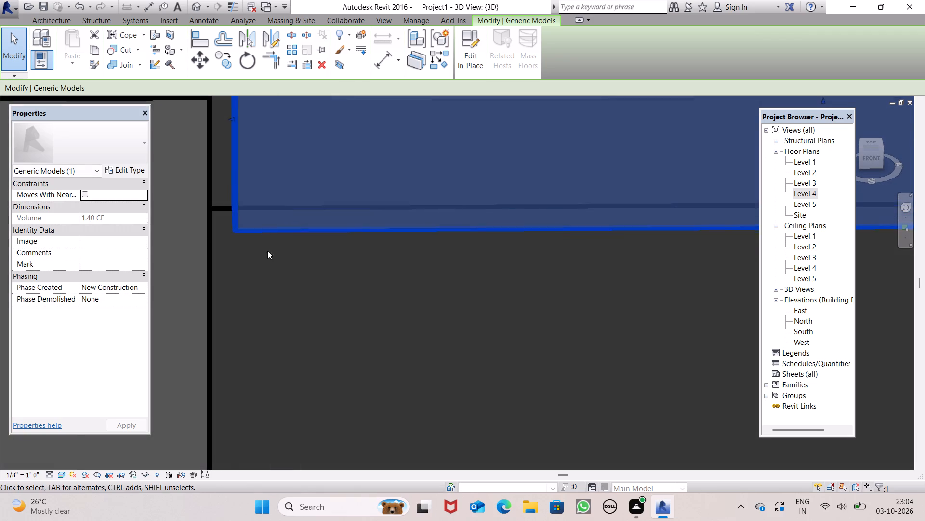
{"action": "scroll", "coordinate": [267, 250], "scroll_direction": "down", "scroll_amount": 2}
{"action": "scroll", "coordinate": [238, 163], "scroll_direction": "up", "scroll_amount": 9}
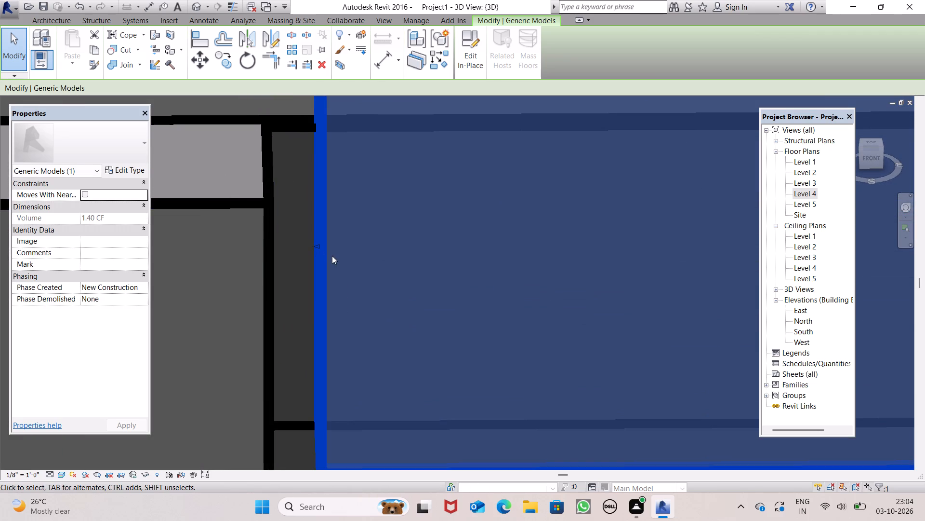
{"action": "left_click_drag", "start_coordinate": [317, 246], "coordinate": [278, 252]}
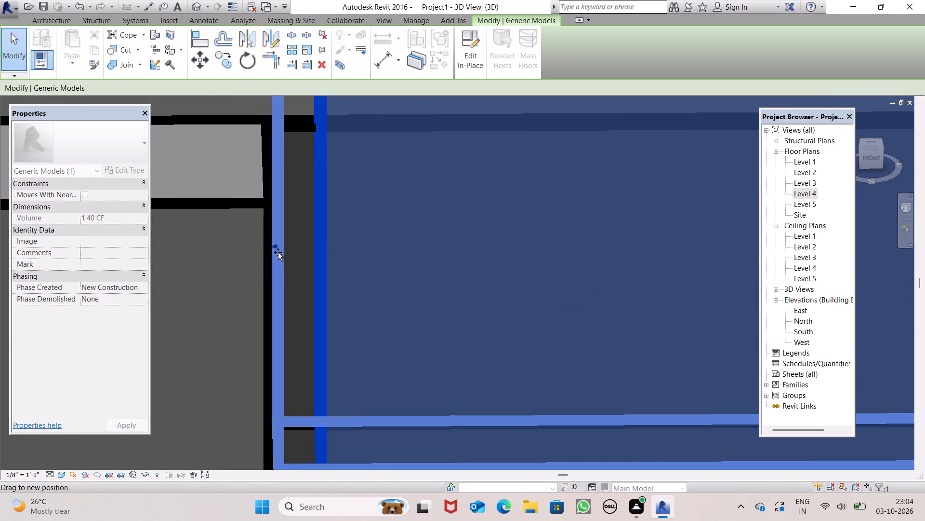
{"action": "left_click_drag", "start_coordinate": [278, 252], "coordinate": [274, 253]}
Lower the band's top face to the level of the upper roof's top edge, to about 1.17 CF.
{"action": "scroll", "coordinate": [346, 285], "scroll_direction": "down", "scroll_amount": 14}
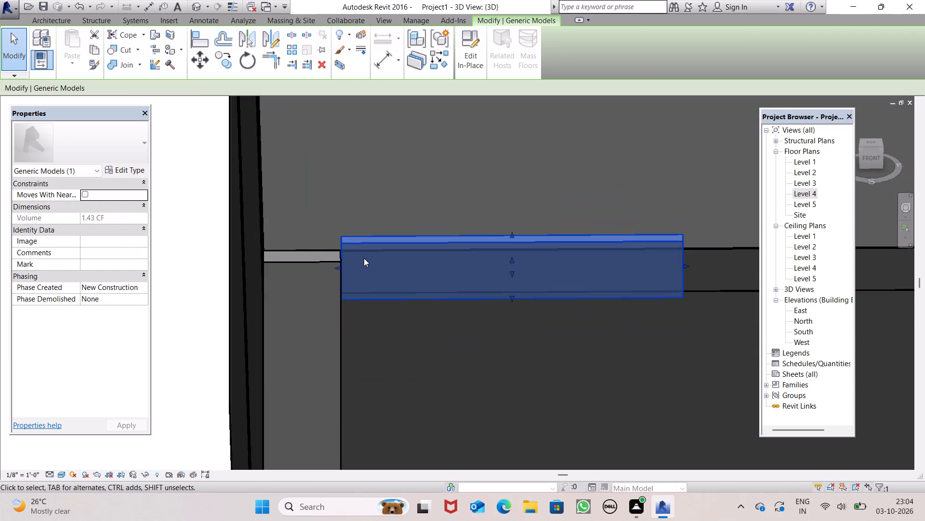
{"action": "scroll", "coordinate": [364, 254], "scroll_direction": "down", "scroll_amount": 7}
{"action": "middle_click_drag", "start_coordinate": [426, 288], "coordinate": [359, 244], "text": "shift"}
{"action": "scroll", "coordinate": [354, 230], "scroll_direction": "down", "scroll_amount": 6}
{"action": "scroll", "coordinate": [433, 267], "scroll_direction": "down", "scroll_amount": 1}
{"action": "scroll", "coordinate": [433, 267], "scroll_direction": "up", "scroll_amount": 5}
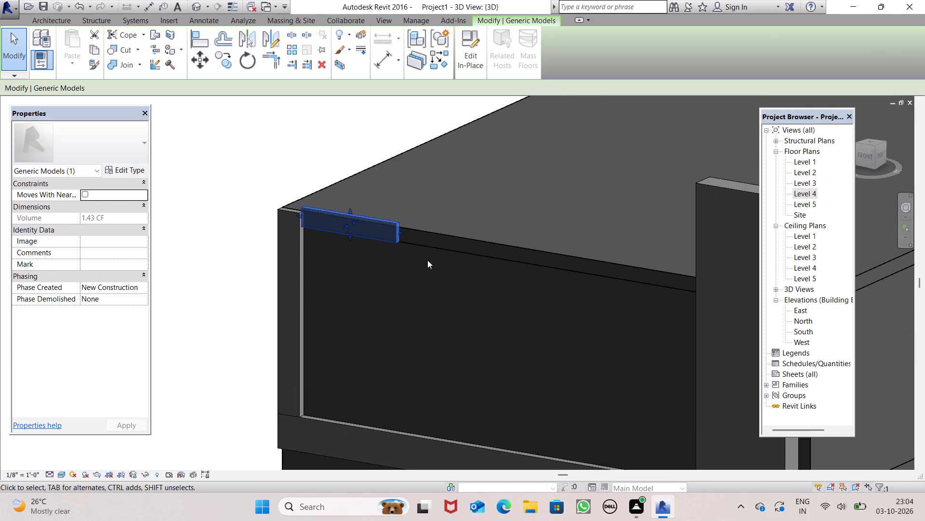
{"action": "scroll", "coordinate": [340, 221], "scroll_direction": "up", "scroll_amount": 11}
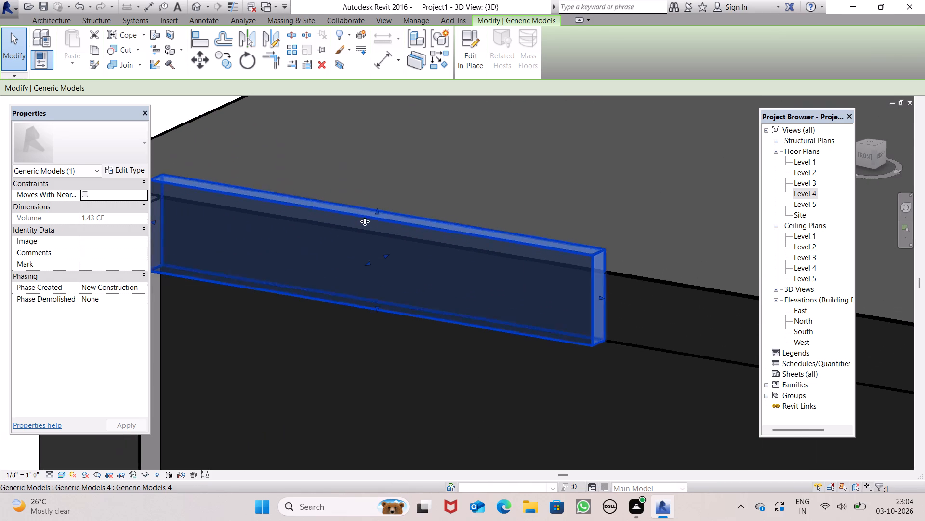
{"action": "left_click_drag", "start_coordinate": [375, 211], "coordinate": [376, 231]}
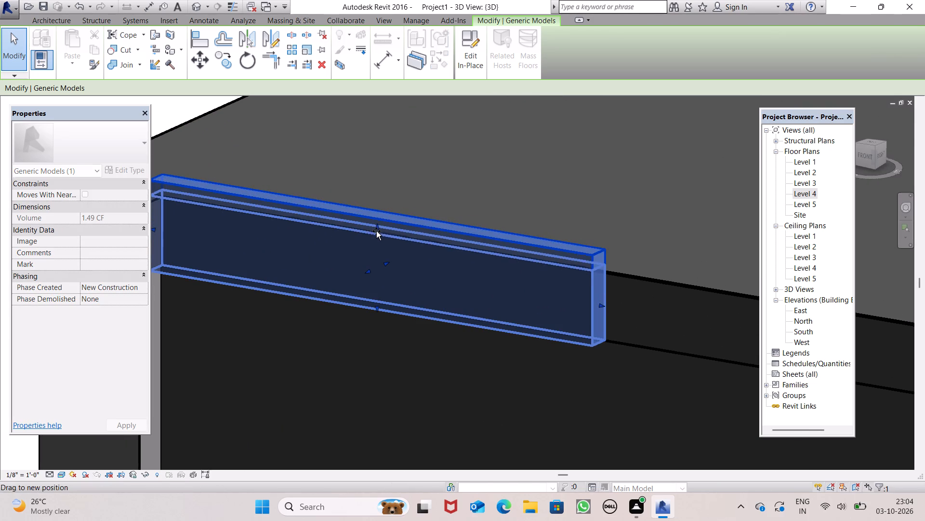
{"action": "left_click_drag", "start_coordinate": [376, 231], "coordinate": [376, 232]}
Deepen the thin band by lowering its bottom face below the roof's lower edge, to about 1.66 CF.
{"action": "scroll", "coordinate": [415, 206], "scroll_direction": "down", "scroll_amount": 8}
{"action": "scroll", "coordinate": [402, 256], "scroll_direction": "up", "scroll_amount": 6}
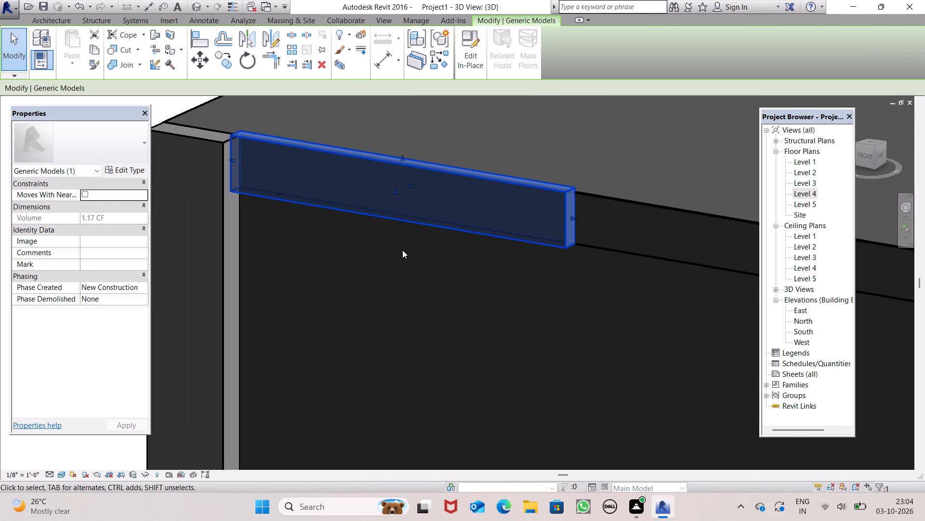
{"action": "scroll", "coordinate": [402, 250], "scroll_direction": "up", "scroll_amount": 2}
{"action": "left_click_drag", "start_coordinate": [404, 211], "coordinate": [406, 227]}
{"action": "scroll", "coordinate": [397, 236], "scroll_direction": "down", "scroll_amount": 11}
{"action": "middle_click_drag", "start_coordinate": [430, 262], "coordinate": [479, 178], "text": "shift"}
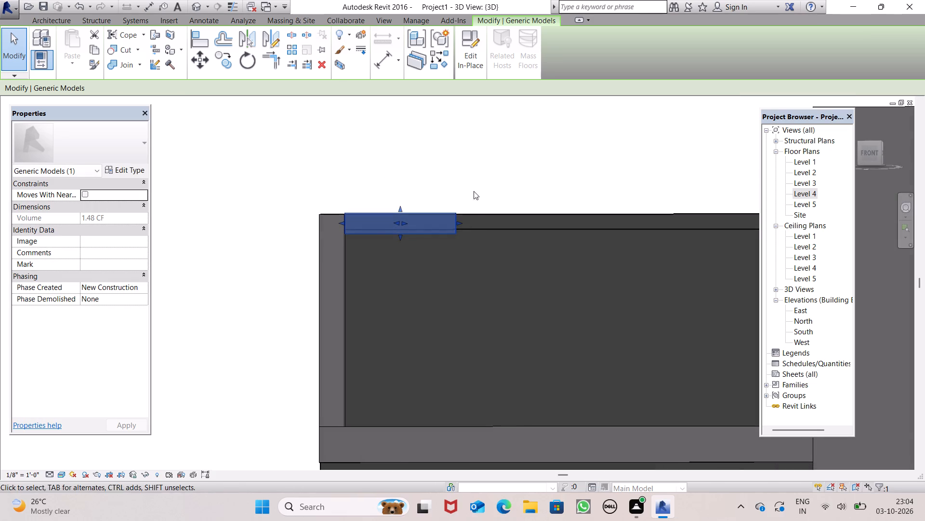
{"action": "scroll", "coordinate": [459, 251], "scroll_direction": "down", "scroll_amount": 3}
{"action": "scroll", "coordinate": [441, 244], "scroll_direction": "up", "scroll_amount": 7}
{"action": "scroll", "coordinate": [377, 237], "scroll_direction": "up", "scroll_amount": 4}
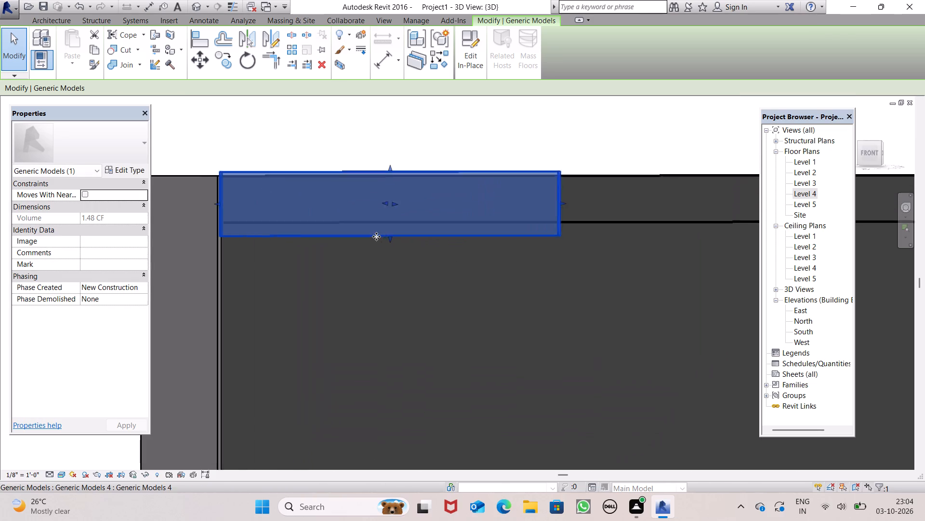
{"action": "scroll", "coordinate": [376, 236], "scroll_direction": "up", "scroll_amount": 2}
{"action": "left_click_drag", "start_coordinate": [392, 235], "coordinate": [392, 246]}
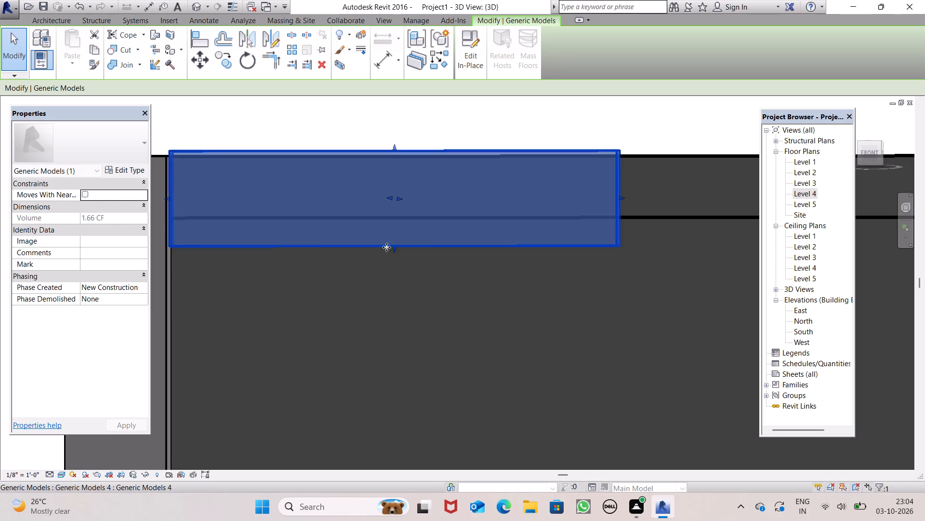
Stretch the band's free end face along the roof edge toward the tall block, to about 7.00 CF.
{"action": "scroll", "coordinate": [386, 247], "scroll_direction": "down", "scroll_amount": 7}
{"action": "scroll", "coordinate": [453, 277], "scroll_direction": "down", "scroll_amount": 6}
{"action": "scroll", "coordinate": [646, 260], "scroll_direction": "up", "scroll_amount": 5}
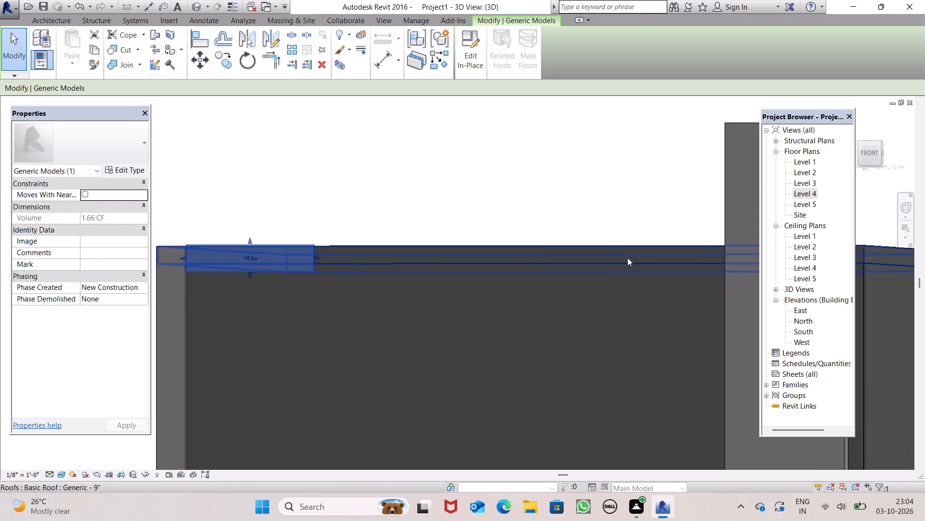
{"action": "left_click_drag", "start_coordinate": [266, 256], "coordinate": [278, 261]}
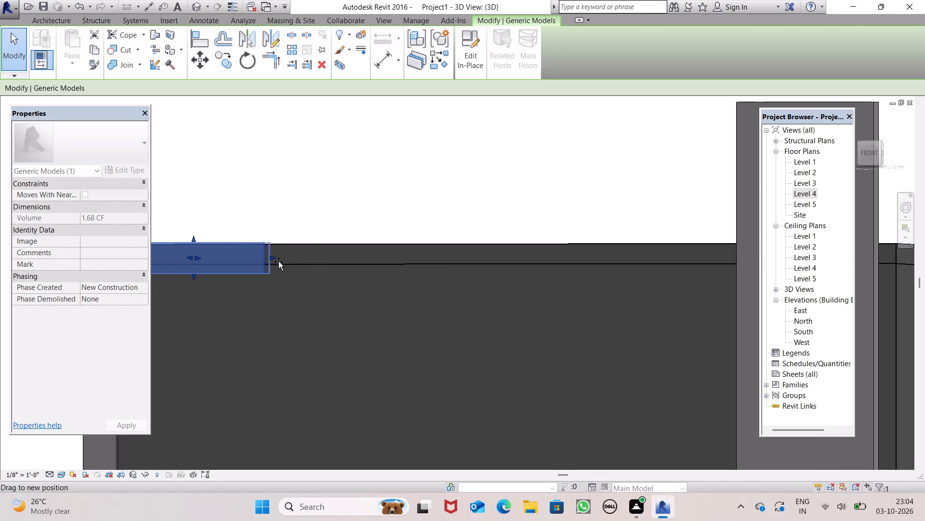
{"action": "left_click_drag", "start_coordinate": [278, 261], "coordinate": [735, 292]}
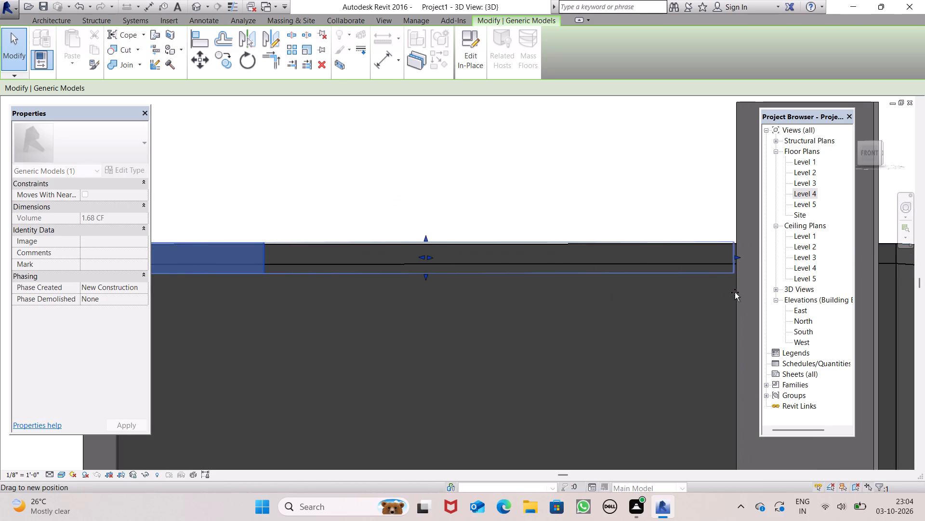
{"action": "left_click_drag", "start_coordinate": [735, 292], "coordinate": [734, 292]}
{"action": "scroll", "coordinate": [648, 210], "scroll_direction": "down", "scroll_amount": 2}
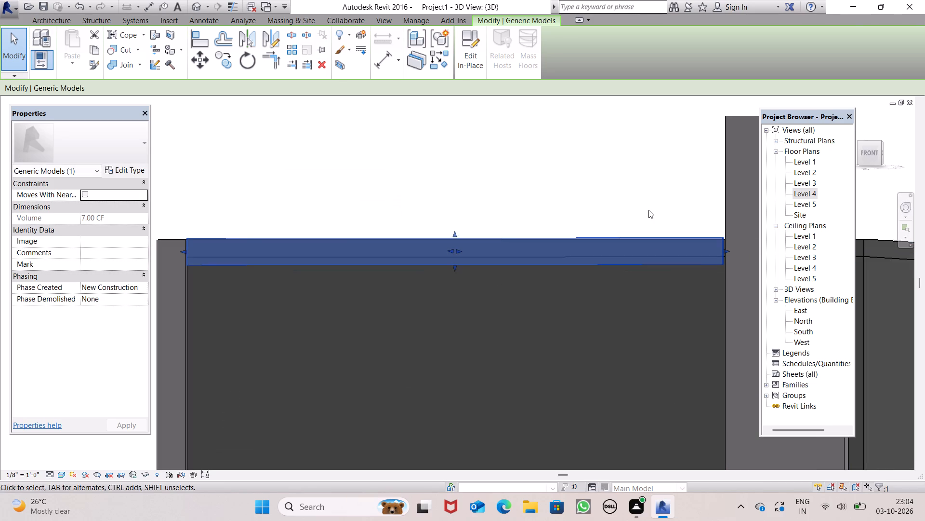
Extend the band's end face across the remaining gap and into the tall block, to about 7.27 CF.
{"action": "scroll", "coordinate": [724, 208], "scroll_direction": "up", "scroll_amount": 7}
{"action": "scroll", "coordinate": [700, 316], "scroll_direction": "up", "scroll_amount": 6}
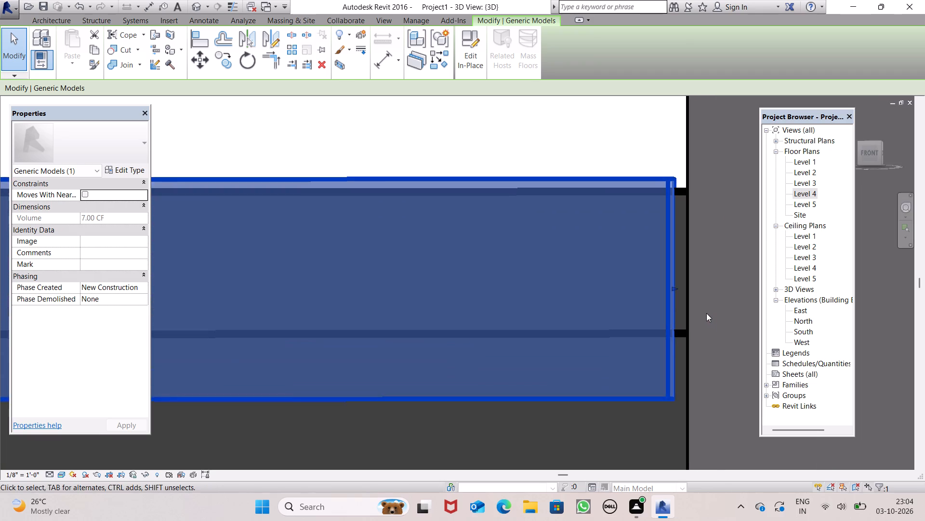
{"action": "scroll", "coordinate": [706, 313], "scroll_direction": "up", "scroll_amount": 4}
{"action": "scroll", "coordinate": [701, 311], "scroll_direction": "down", "scroll_amount": 1}
{"action": "scroll", "coordinate": [701, 311], "scroll_direction": "up", "scroll_amount": 2}
{"action": "scroll", "coordinate": [695, 299], "scroll_direction": "down", "scroll_amount": 1}
{"action": "scroll", "coordinate": [695, 299], "scroll_direction": "up", "scroll_amount": 1}
{"action": "scroll", "coordinate": [695, 299], "scroll_direction": "down", "scroll_amount": 3}
{"action": "middle_click_drag", "start_coordinate": [690, 298], "coordinate": [733, 444], "text": "shift"}
{"action": "scroll", "coordinate": [694, 323], "scroll_direction": "down", "scroll_amount": 2}
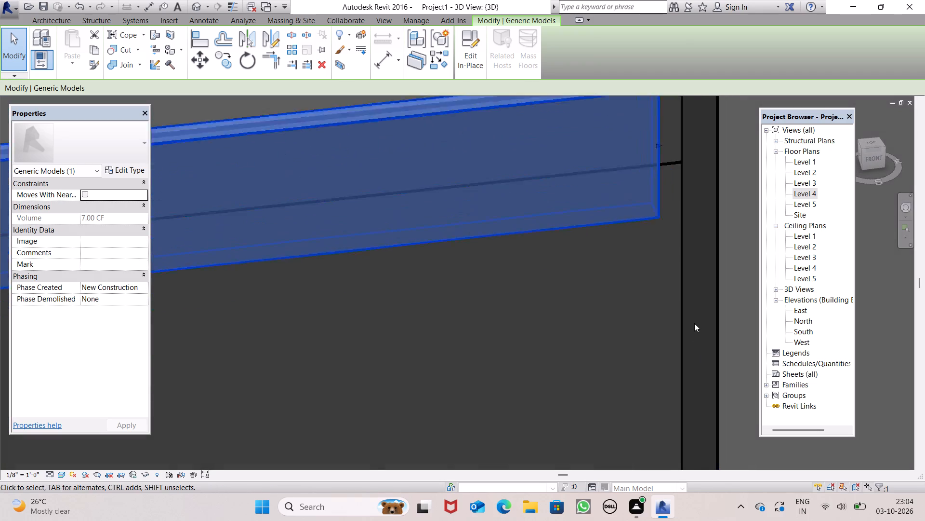
{"action": "scroll", "coordinate": [694, 323], "scroll_direction": "down", "scroll_amount": 4}
{"action": "scroll", "coordinate": [704, 216], "scroll_direction": "up", "scroll_amount": 7}
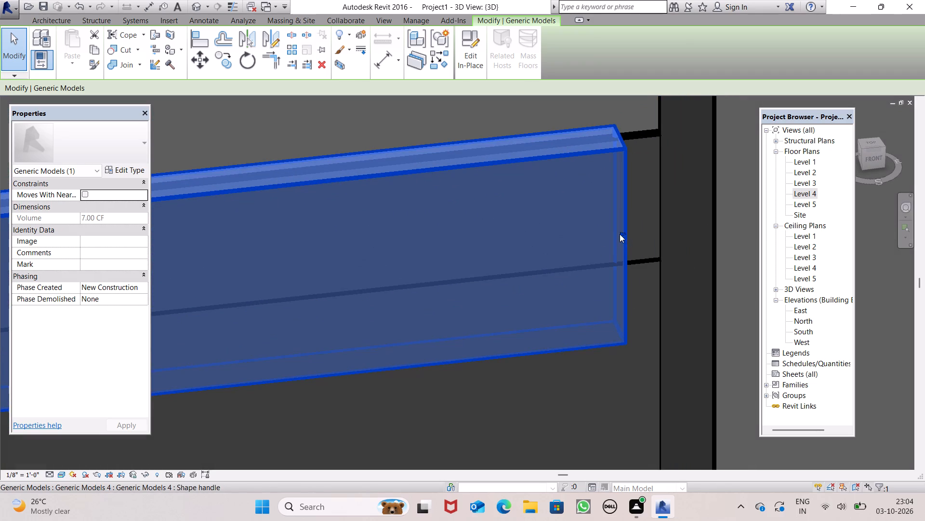
{"action": "left_click_drag", "start_coordinate": [623, 232], "coordinate": [692, 236]}
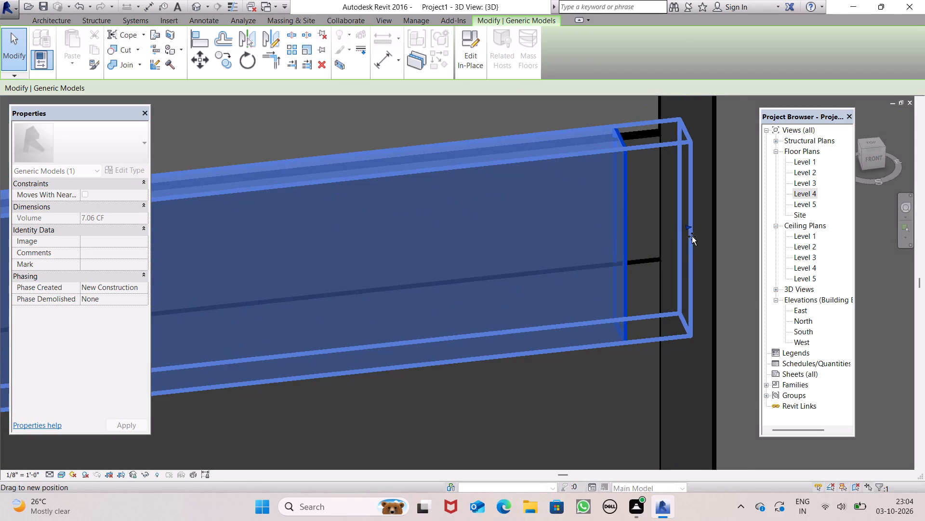
{"action": "left_click_drag", "start_coordinate": [692, 236], "coordinate": [787, 234]}
Pull the band's end face back to the tall block's side face, to about 7.07 CF.
{"action": "scroll", "coordinate": [656, 228], "scroll_direction": "down", "scroll_amount": 7}
{"action": "scroll", "coordinate": [593, 254], "scroll_direction": "down", "scroll_amount": 7}
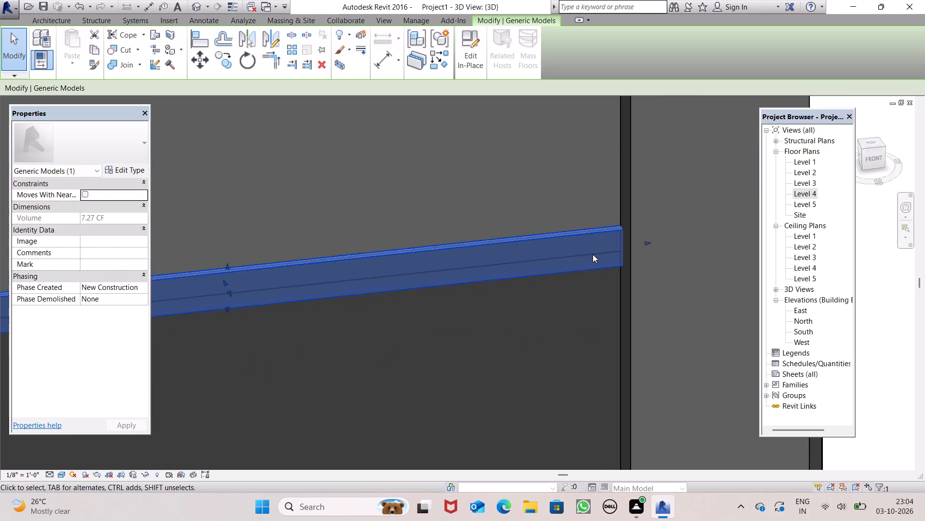
{"action": "scroll", "coordinate": [618, 256], "scroll_direction": "down", "scroll_amount": 5}
{"action": "scroll", "coordinate": [632, 253], "scroll_direction": "up", "scroll_amount": 4}
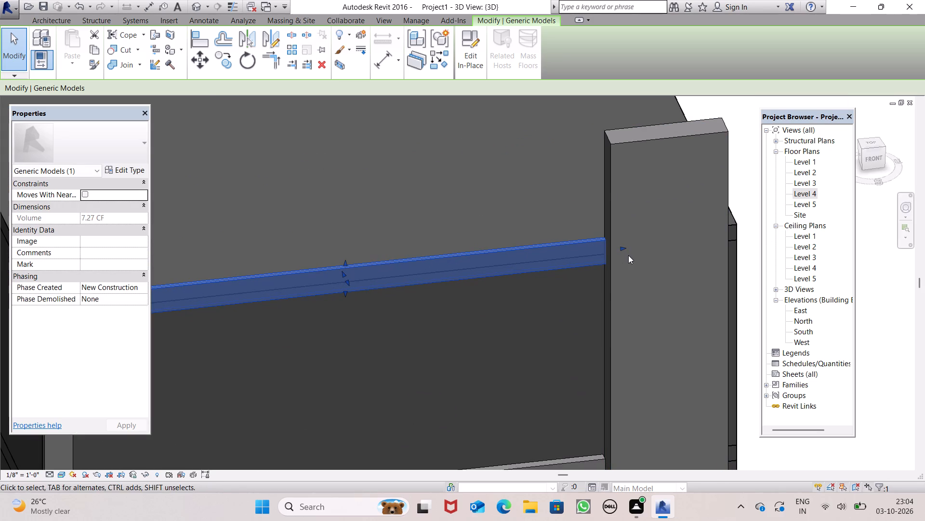
{"action": "left_click_drag", "start_coordinate": [622, 247], "coordinate": [614, 251]}
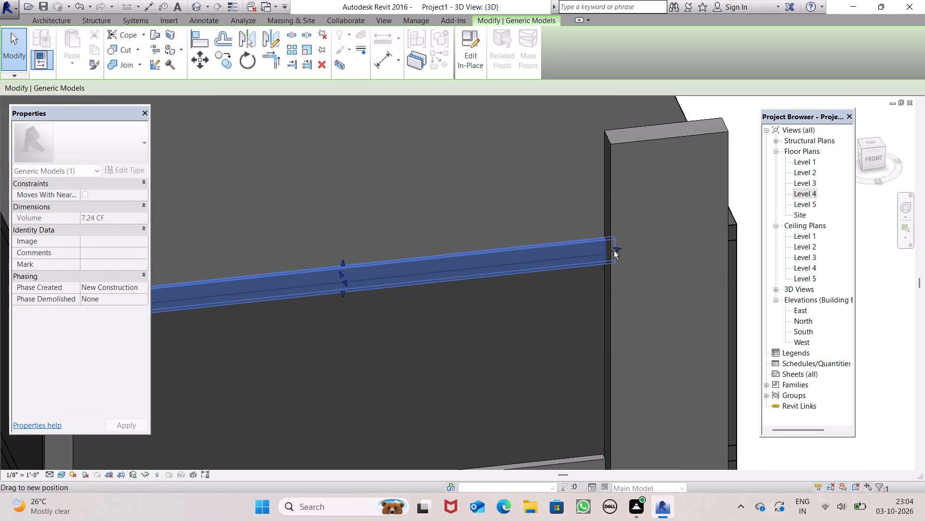
{"action": "left_click_drag", "start_coordinate": [614, 251], "coordinate": [607, 253]}
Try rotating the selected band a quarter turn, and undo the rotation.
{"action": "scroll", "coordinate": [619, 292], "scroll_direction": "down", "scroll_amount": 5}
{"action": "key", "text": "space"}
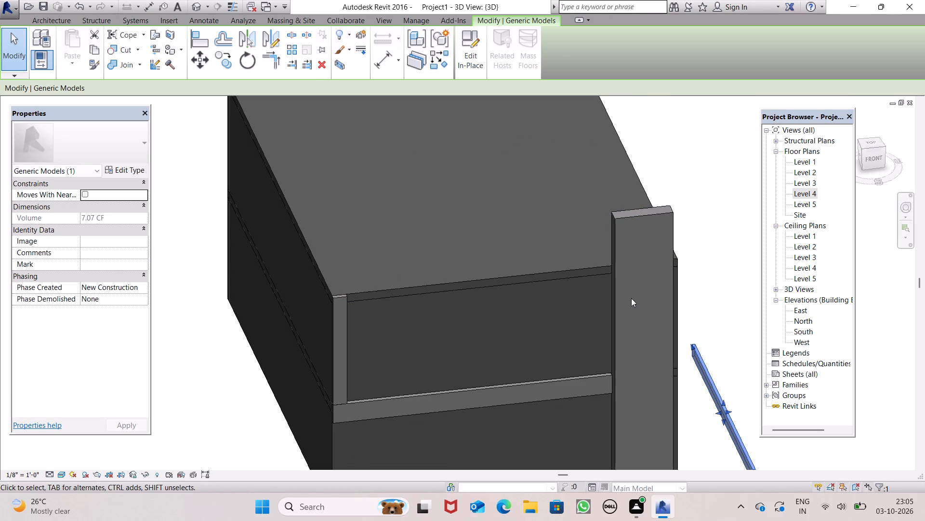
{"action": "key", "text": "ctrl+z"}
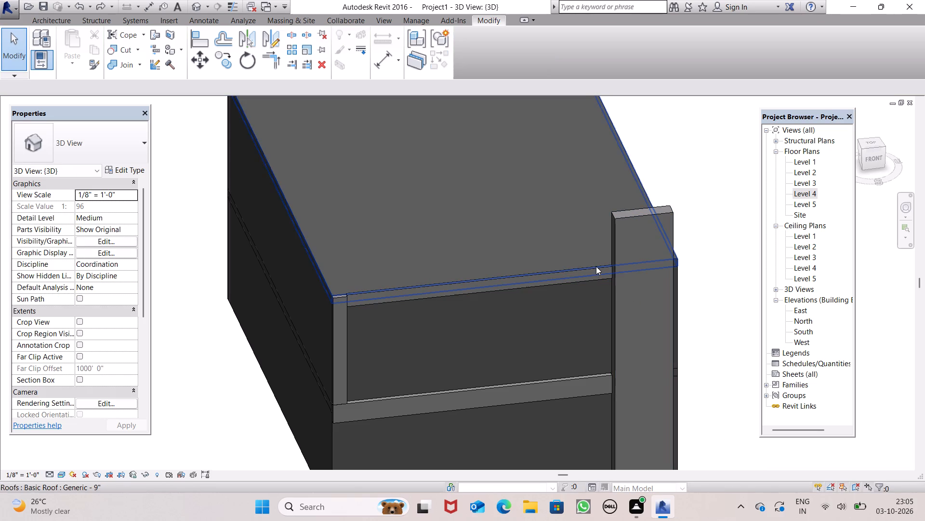
Thicken the upper band by pulling its front face forward beyond the tall block's front, to about 55.33 CF.
{"action": "scroll", "coordinate": [644, 286], "scroll_direction": "up", "scroll_amount": 5}
{"action": "scroll", "coordinate": [644, 286], "scroll_direction": "down", "scroll_amount": 5}
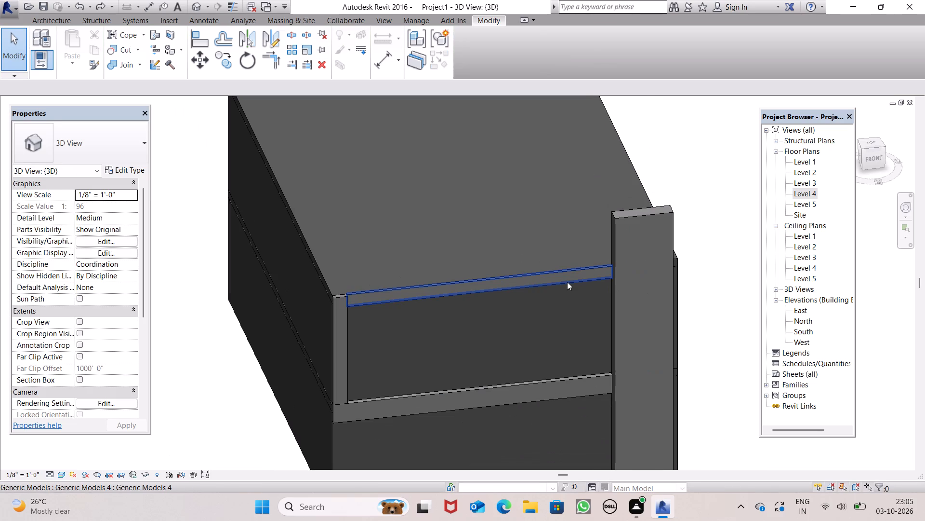
{"action": "left_click", "coordinate": [567, 280]}
{"action": "scroll", "coordinate": [571, 283], "scroll_direction": "up", "scroll_amount": 4}
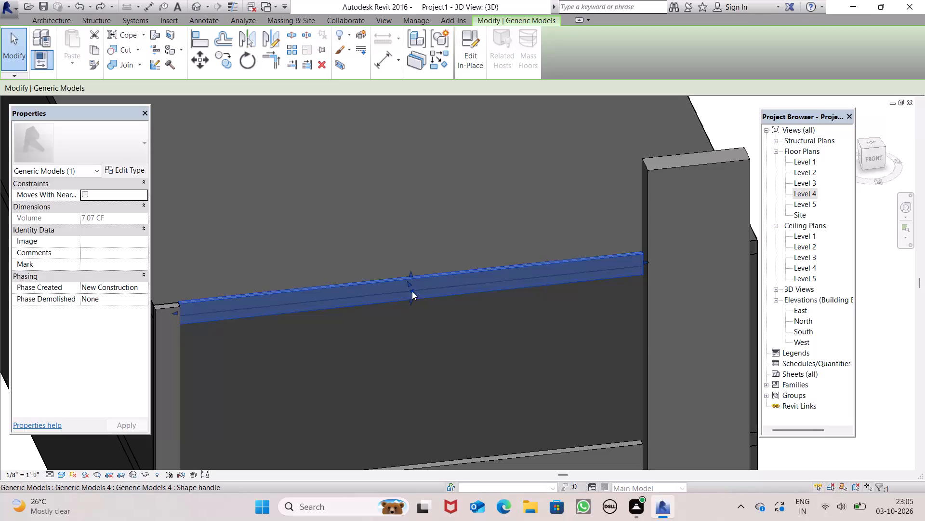
{"action": "left_click_drag", "start_coordinate": [413, 290], "coordinate": [421, 300]}
{"action": "scroll", "coordinate": [575, 302], "scroll_direction": "down", "scroll_amount": 5}
{"action": "middle_click_drag", "start_coordinate": [624, 311], "coordinate": [476, 316]}
{"action": "scroll", "coordinate": [497, 311], "scroll_direction": "down", "scroll_amount": 3}
{"action": "middle_click_drag", "start_coordinate": [496, 310], "coordinate": [389, 334], "text": "shift"}
{"action": "scroll", "coordinate": [452, 334], "scroll_direction": "up", "scroll_amount": 9}
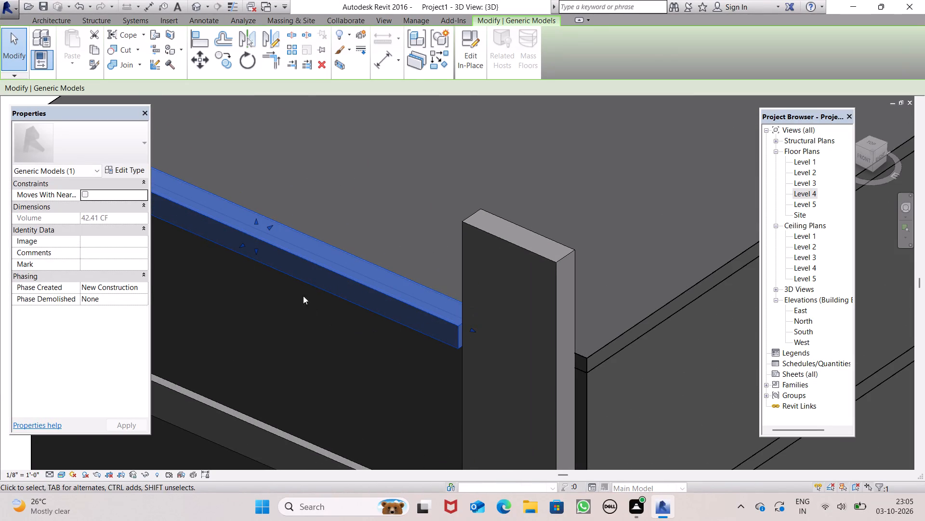
{"action": "left_click_drag", "start_coordinate": [241, 245], "coordinate": [237, 247]}
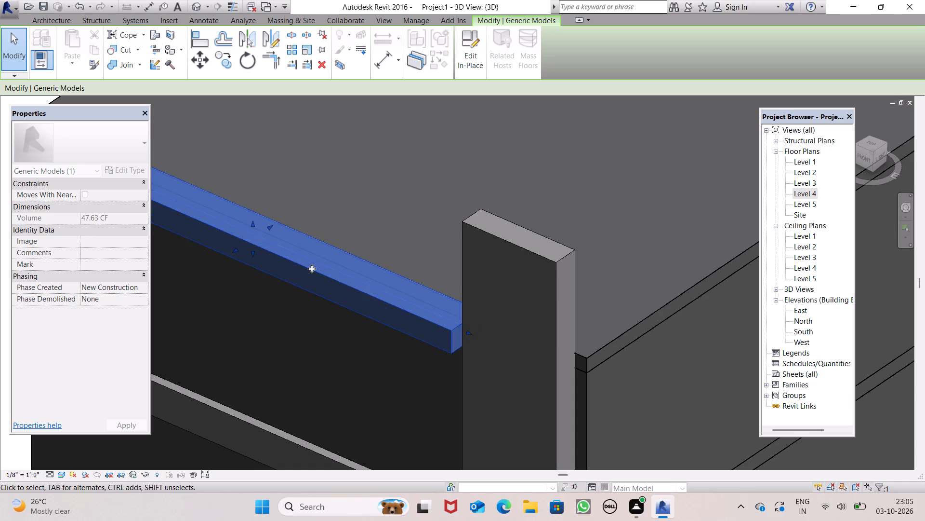
Extend the upper band's end face across the front of the tall block, to about 65.26 CF.
{"action": "left_click_drag", "start_coordinate": [467, 332], "coordinate": [467, 333]}
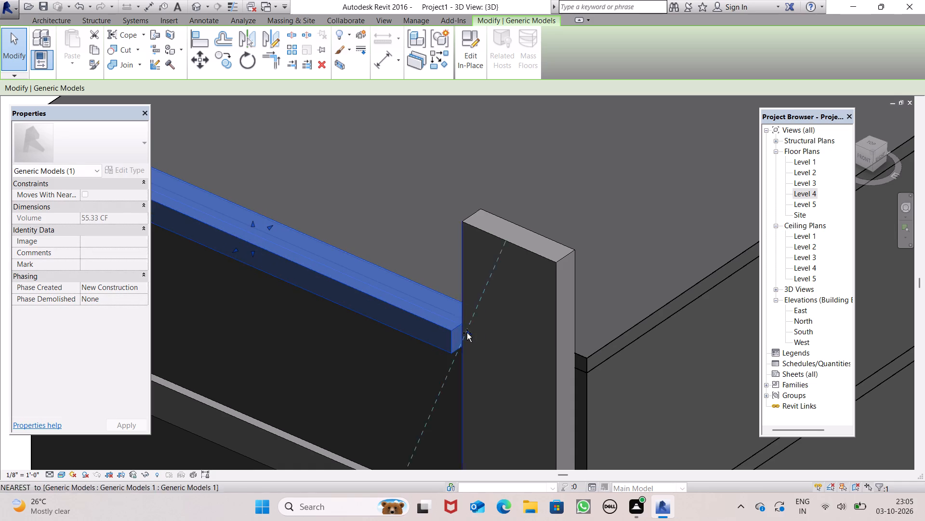
{"action": "left_click_drag", "start_coordinate": [467, 333], "coordinate": [543, 365]}
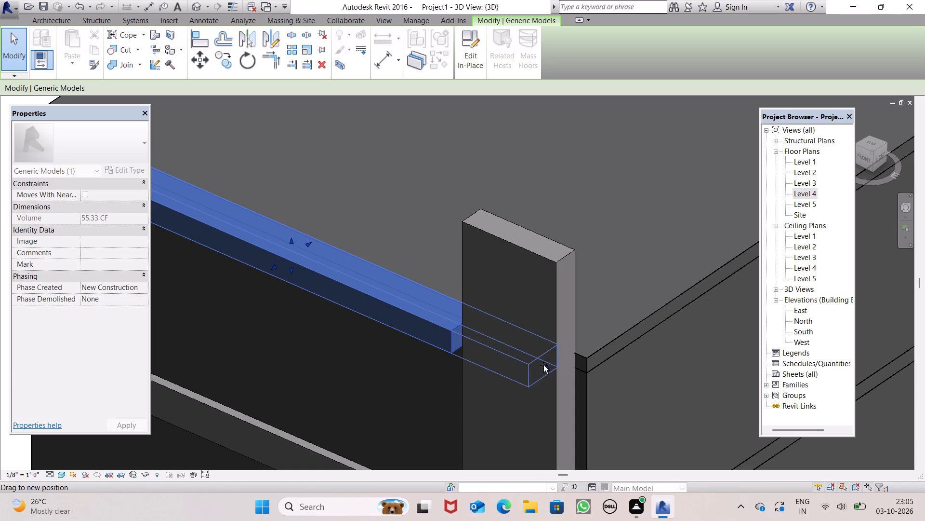
{"action": "left_click_drag", "start_coordinate": [543, 365], "coordinate": [542, 366]}
{"action": "scroll", "coordinate": [548, 393], "scroll_direction": "up", "scroll_amount": 7}
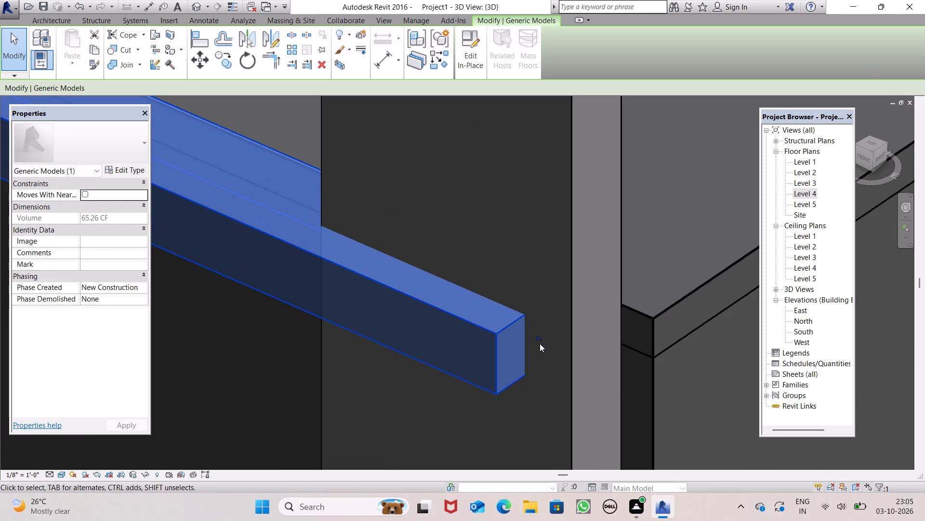
Bring the upper band's end face to the tall block's outer edge, to about 67.76 CF, and deselect the band.
{"action": "left_click_drag", "start_coordinate": [536, 335], "coordinate": [555, 349]}
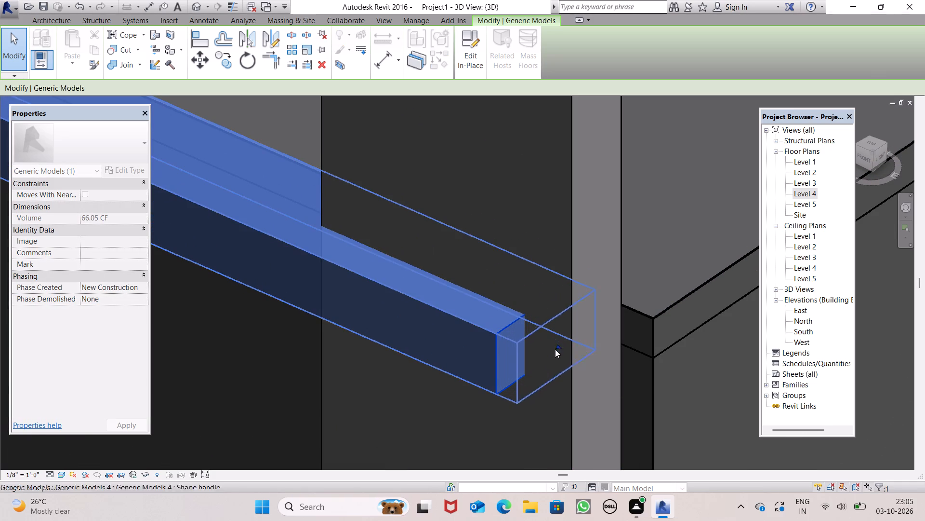
{"action": "left_click_drag", "start_coordinate": [559, 347], "coordinate": [581, 361]}
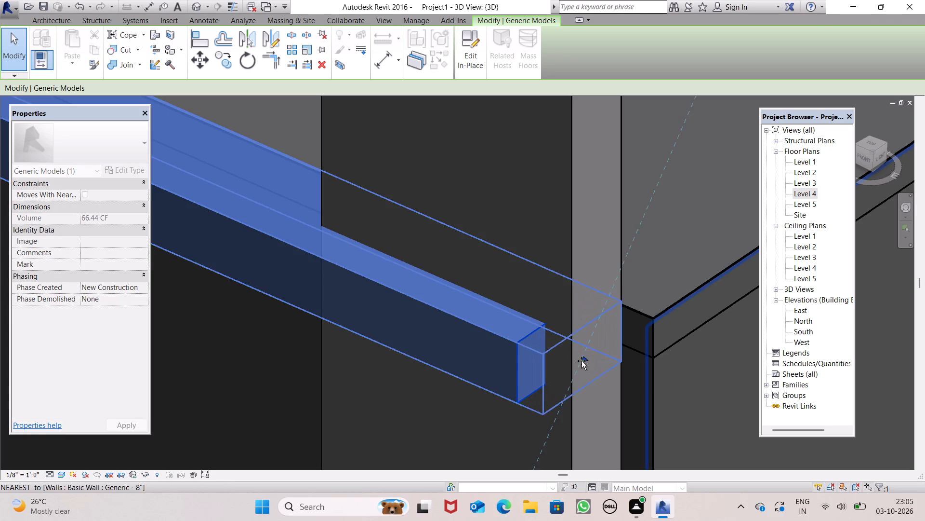
{"action": "left_click_drag", "start_coordinate": [581, 361], "coordinate": [588, 367]}
{"action": "scroll", "coordinate": [563, 384], "scroll_direction": "down", "scroll_amount": 6}
{"action": "scroll", "coordinate": [575, 388], "scroll_direction": "up", "scroll_amount": 6}
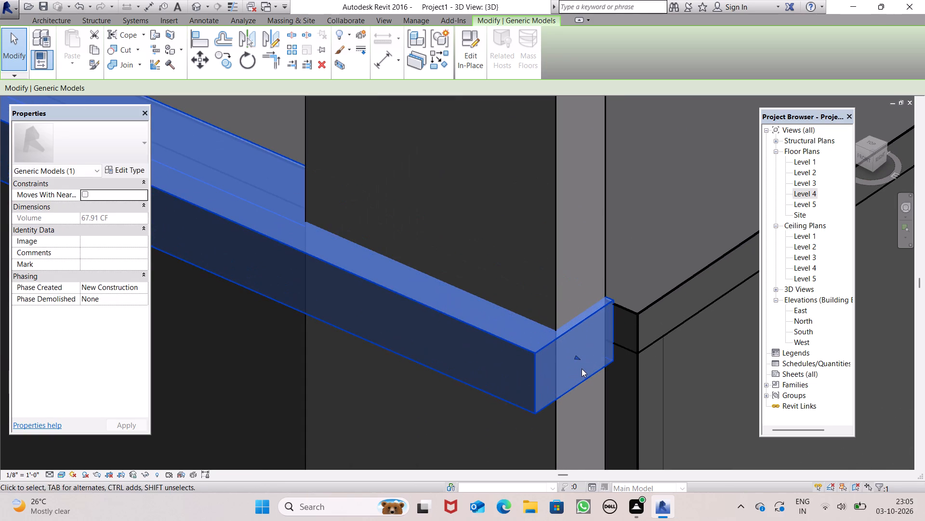
{"action": "left_click_drag", "start_coordinate": [575, 358], "coordinate": [570, 358]}
{"action": "scroll", "coordinate": [570, 360], "scroll_direction": "up", "scroll_amount": 1}
{"action": "scroll", "coordinate": [571, 360], "scroll_direction": "down", "scroll_amount": 7}
{"action": "middle_click_drag", "start_coordinate": [578, 368], "coordinate": [735, 290]}
{"action": "scroll", "coordinate": [735, 290], "scroll_direction": "down", "scroll_amount": 6}
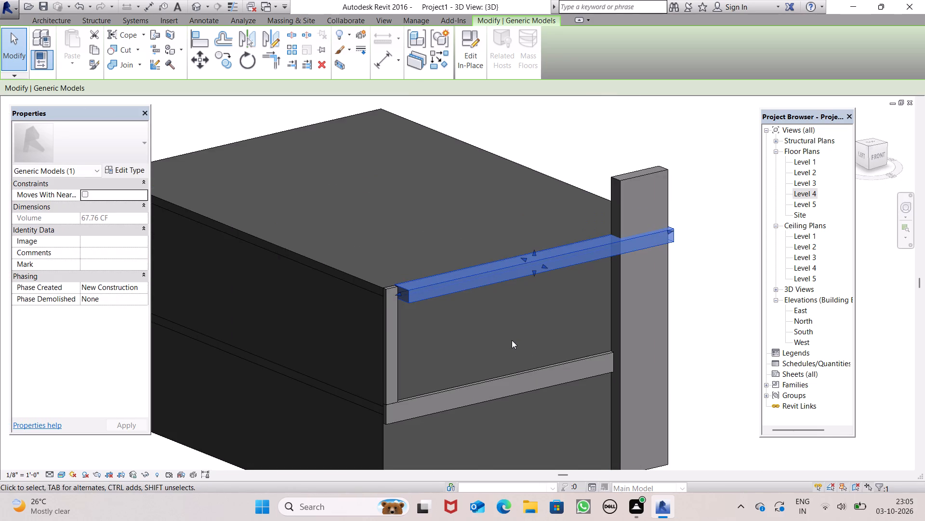
{"action": "scroll", "coordinate": [508, 338], "scroll_direction": "down", "scroll_amount": 3}
{"action": "middle_click_drag", "start_coordinate": [545, 398], "coordinate": [524, 308]}
{"action": "scroll", "coordinate": [524, 308], "scroll_direction": "up", "scroll_amount": 1, "text": "shift"}
{"action": "left_click", "coordinate": [661, 388]}
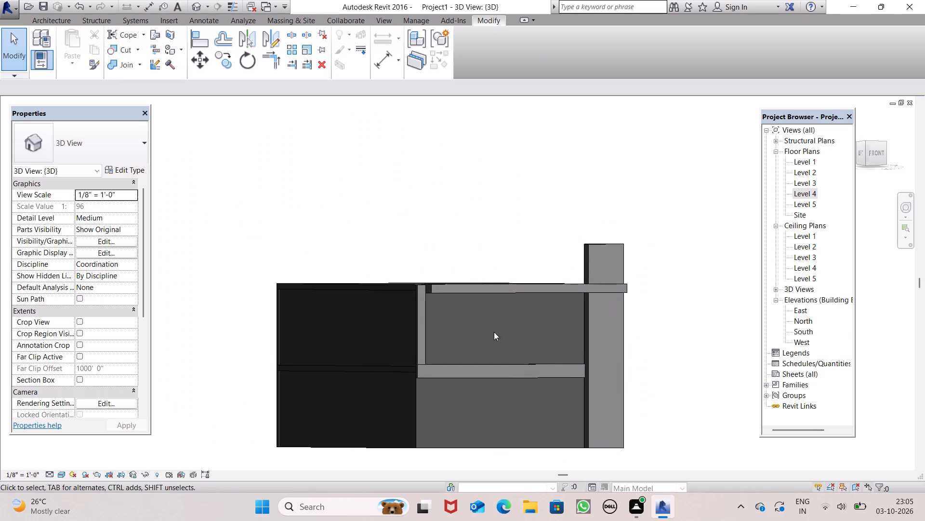
Thicken the corner post by pulling its front face forward to the upper band's front face, to about 27.51 CF.
{"action": "scroll", "coordinate": [489, 330], "scroll_direction": "up", "scroll_amount": 3}
{"action": "scroll", "coordinate": [478, 328], "scroll_direction": "down", "scroll_amount": 2}
{"action": "middle_click_drag", "start_coordinate": [476, 329], "coordinate": [507, 428], "text": "shift"}
{"action": "scroll", "coordinate": [420, 368], "scroll_direction": "up", "scroll_amount": 6}
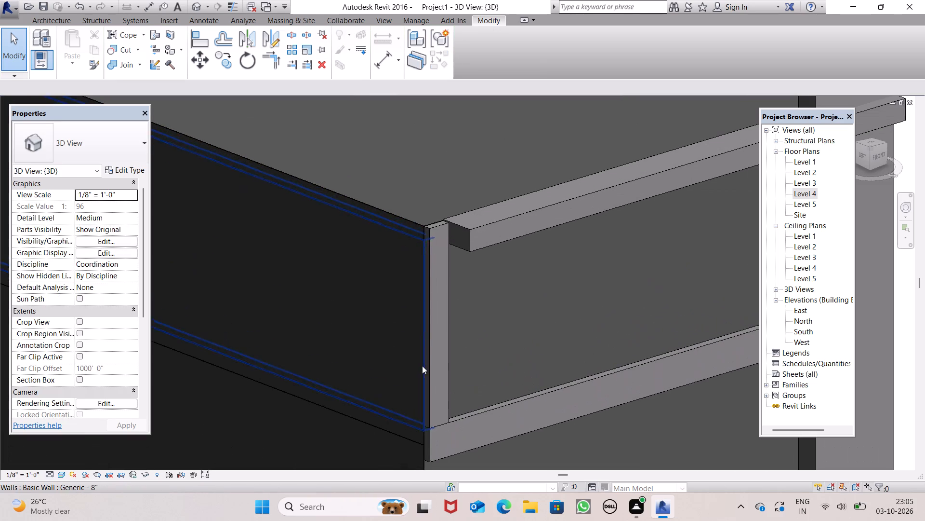
{"action": "left_click", "coordinate": [433, 356]}
{"action": "left_click_drag", "start_coordinate": [440, 326], "coordinate": [440, 328]}
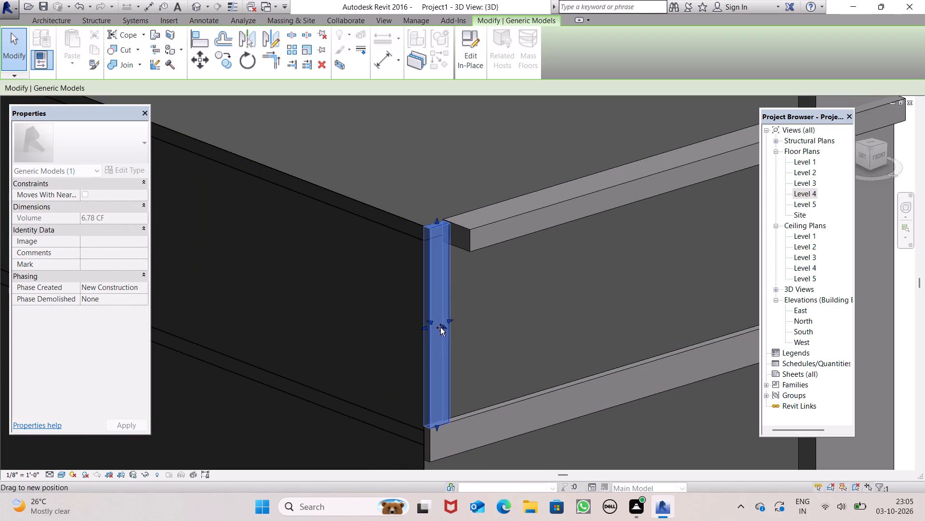
{"action": "left_click_drag", "start_coordinate": [440, 328], "coordinate": [452, 356]}
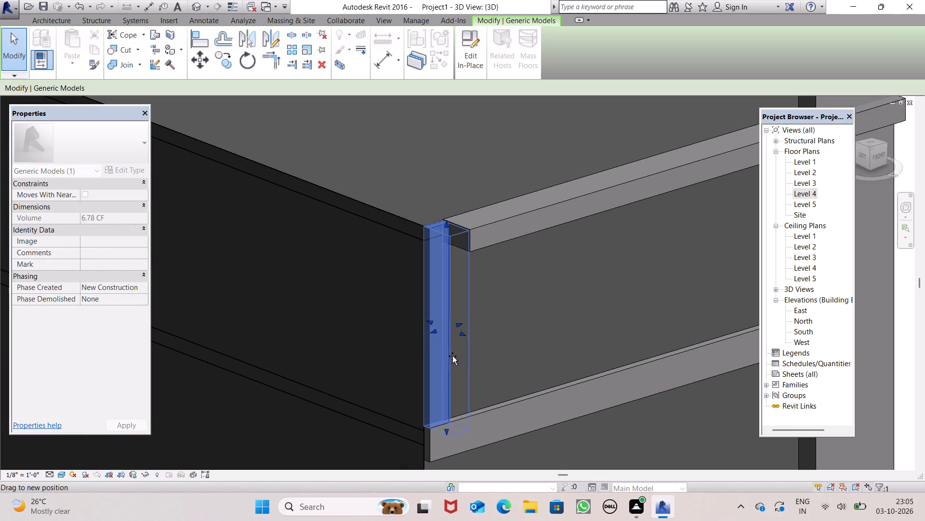
{"action": "left_click_drag", "start_coordinate": [452, 356], "coordinate": [453, 356]}
{"action": "scroll", "coordinate": [451, 350], "scroll_direction": "down", "scroll_amount": 6}
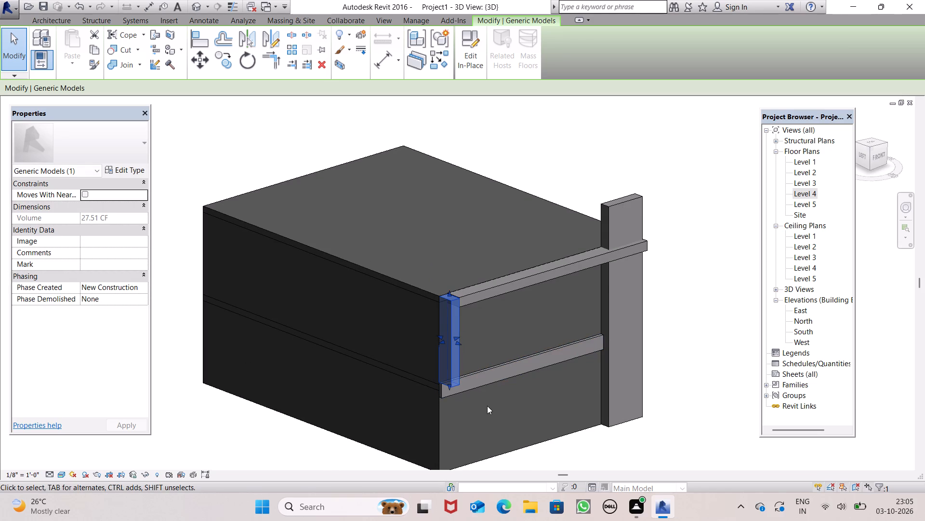
{"action": "middle_click_drag", "start_coordinate": [487, 406], "coordinate": [436, 308]}
{"action": "left_click", "coordinate": [253, 365]}
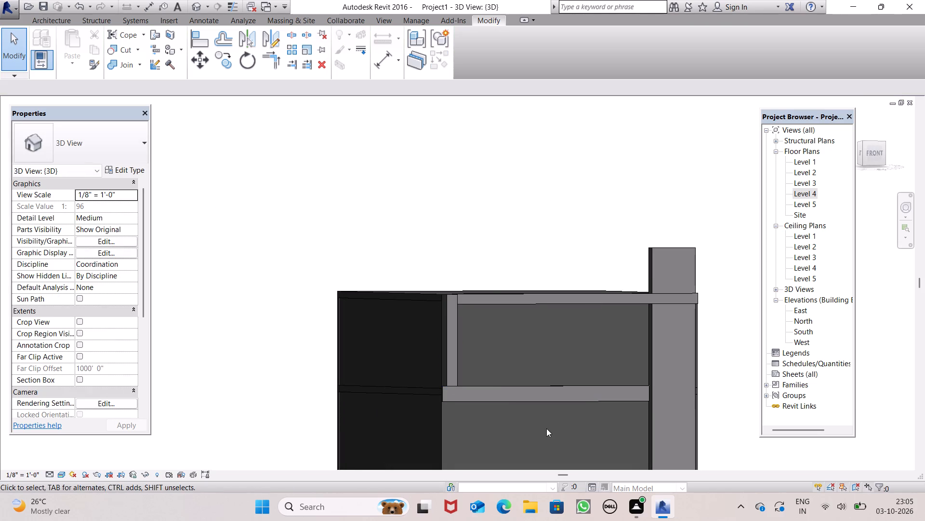
Thicken the lower horizontal band by pulling its front face forward beneath the corner post, to about 70.54 CF.
{"action": "scroll", "coordinate": [546, 427], "scroll_direction": "up", "scroll_amount": 5}
{"action": "left_click", "coordinate": [460, 373]}
{"action": "left_click", "coordinate": [399, 373]}
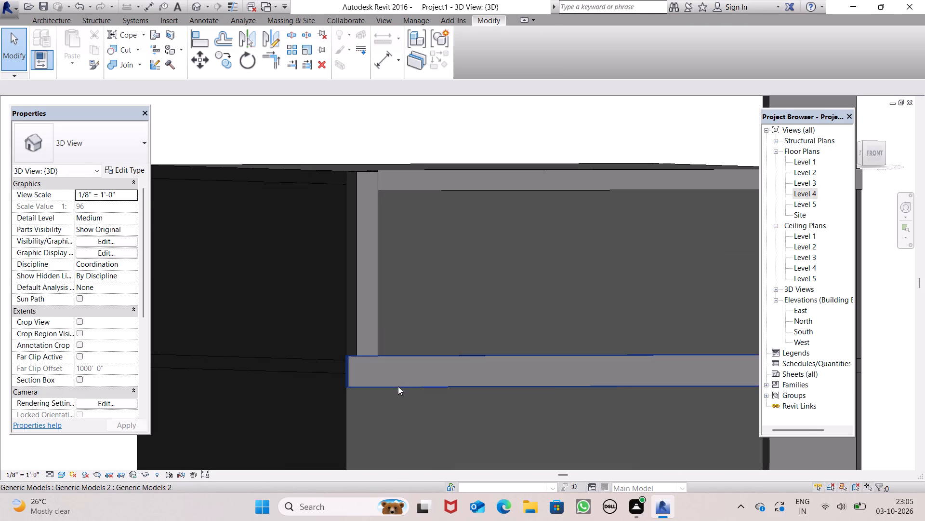
{"action": "left_click", "coordinate": [398, 386]}
{"action": "scroll", "coordinate": [387, 369], "scroll_direction": "up", "scroll_amount": 3}
{"action": "scroll", "coordinate": [452, 382], "scroll_direction": "down", "scroll_amount": 4}
{"action": "middle_click_drag", "start_coordinate": [466, 381], "coordinate": [481, 416]}
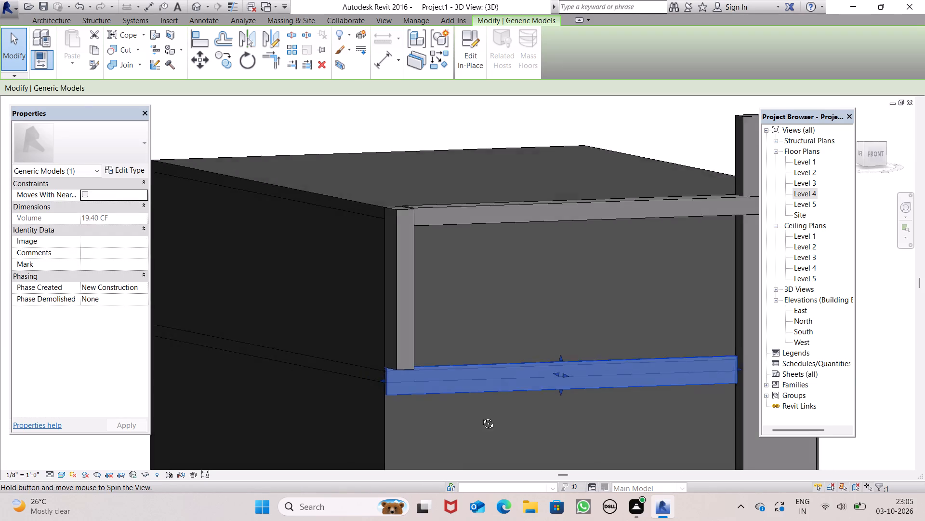
{"action": "middle_click_drag", "start_coordinate": [481, 416], "coordinate": [490, 459]}
{"action": "scroll", "coordinate": [472, 411], "scroll_direction": "up", "scroll_amount": 2}
{"action": "scroll", "coordinate": [472, 411], "scroll_direction": "down", "scroll_amount": 1}
{"action": "scroll", "coordinate": [472, 411], "scroll_direction": "up", "scroll_amount": 2}
{"action": "scroll", "coordinate": [525, 397], "scroll_direction": "down", "scroll_amount": 5}
{"action": "middle_click_drag", "start_coordinate": [536, 400], "coordinate": [540, 401]}
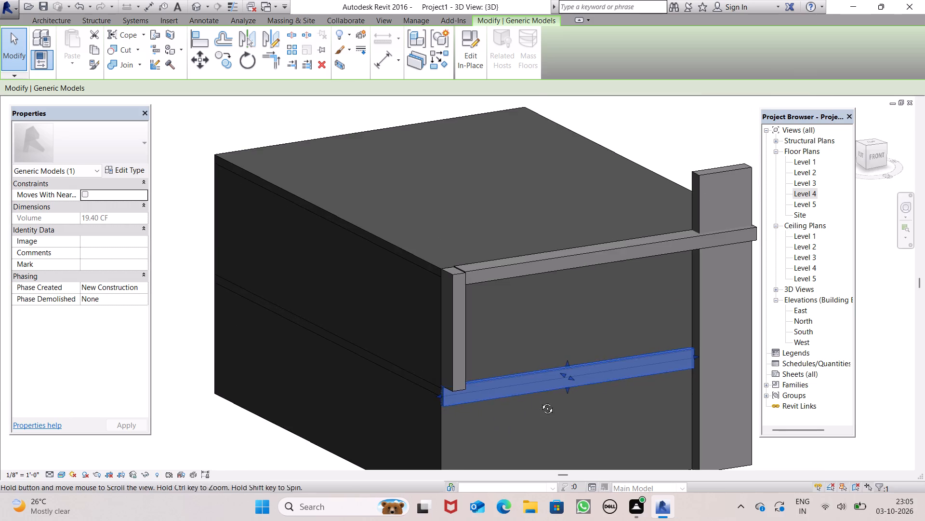
{"action": "middle_click_drag", "start_coordinate": [540, 401], "coordinate": [380, 413]}
{"action": "scroll", "coordinate": [497, 383], "scroll_direction": "up", "scroll_amount": 4}
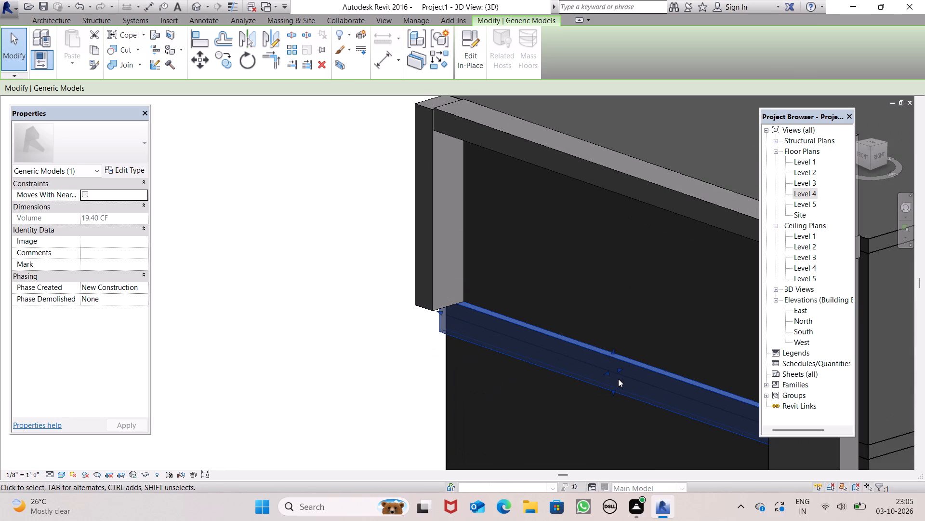
{"action": "left_click_drag", "start_coordinate": [606, 374], "coordinate": [593, 378]}
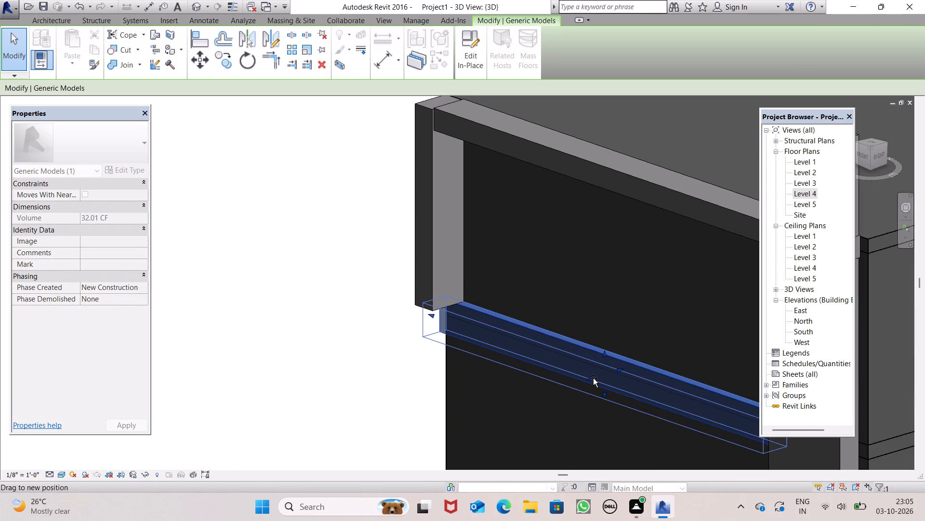
{"action": "left_click_drag", "start_coordinate": [593, 378], "coordinate": [593, 379]}
Pull the lower band's front face further forward to the corner post's front face, and deselect the band.
{"action": "scroll", "coordinate": [572, 370], "scroll_direction": "down", "scroll_amount": 2}
{"action": "scroll", "coordinate": [575, 374], "scroll_direction": "up", "scroll_amount": 5}
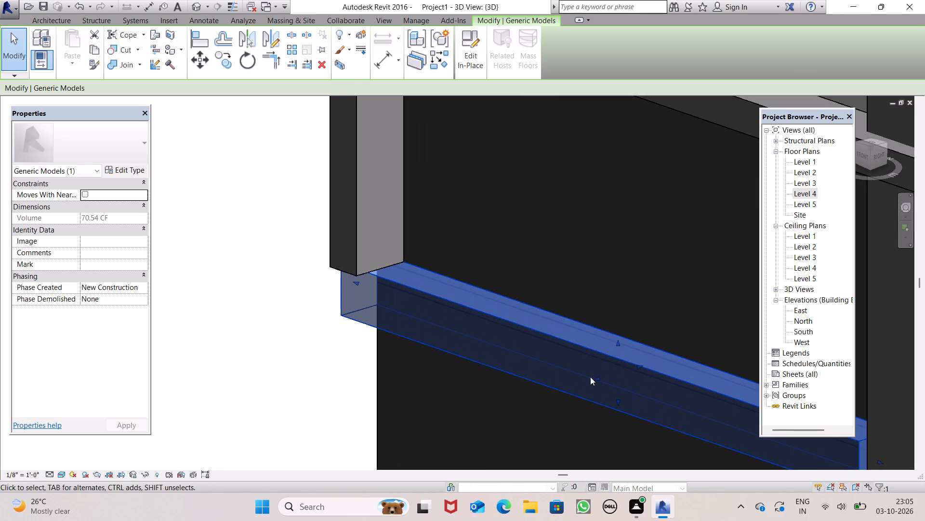
{"action": "left_click_drag", "start_coordinate": [595, 376], "coordinate": [592, 385]}
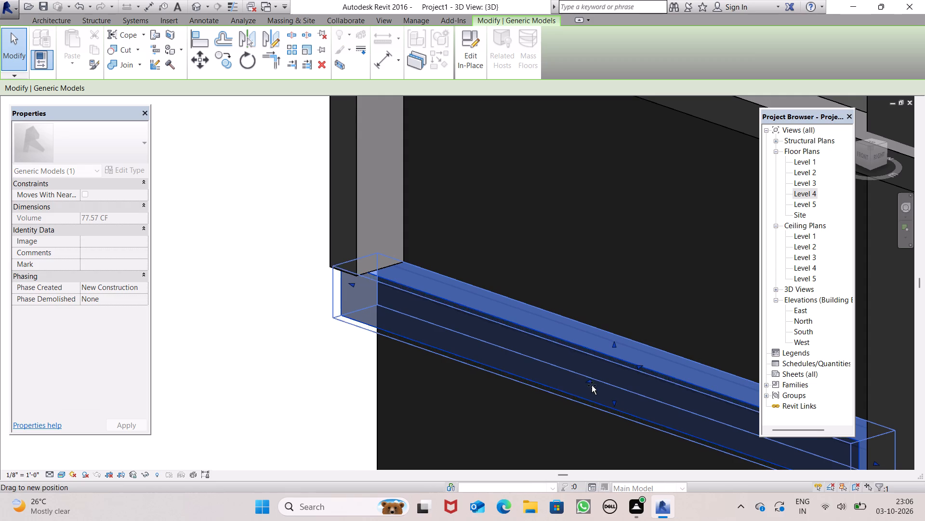
{"action": "left_click_drag", "start_coordinate": [592, 385], "coordinate": [588, 388]}
{"action": "scroll", "coordinate": [413, 398], "scroll_direction": "down", "scroll_amount": 6}
{"action": "left_click", "coordinate": [364, 379]}
{"action": "scroll", "coordinate": [366, 383], "scroll_direction": "down", "scroll_amount": 4}
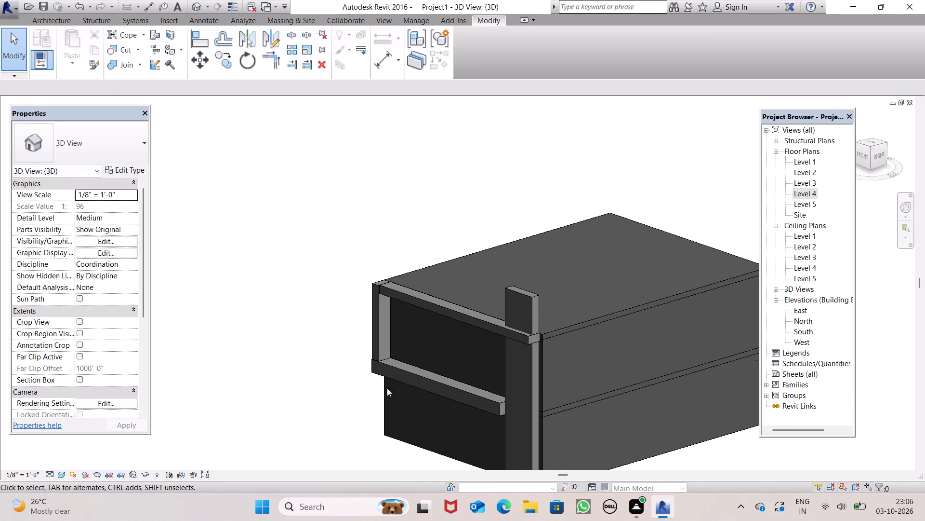
Examine the building's front from several angles to check how the bands, corner post and tall block line up.
{"action": "middle_click_drag", "start_coordinate": [456, 402], "coordinate": [551, 327], "text": "shift"}
{"action": "scroll", "coordinate": [536, 343], "scroll_direction": "up", "scroll_amount": 1, "text": "shift"}
{"action": "scroll", "coordinate": [595, 370], "scroll_direction": "up", "scroll_amount": 3}
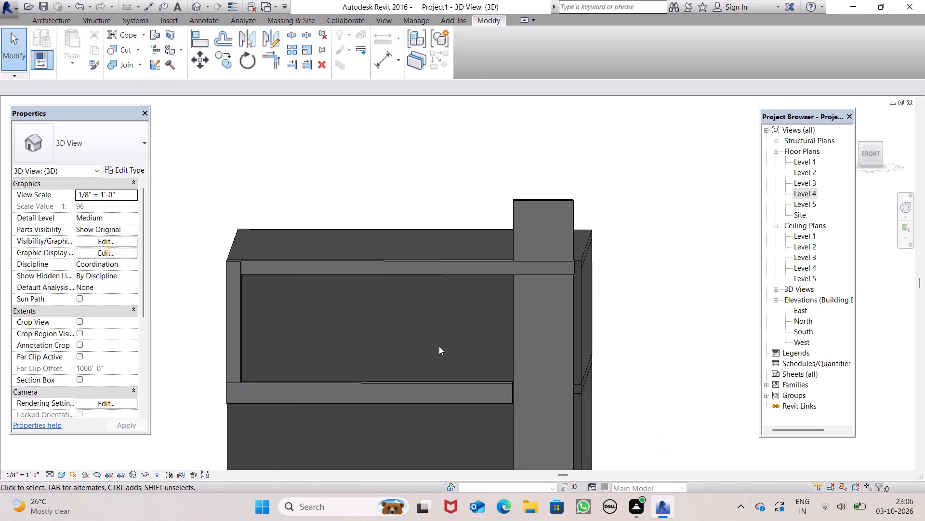
{"action": "scroll", "coordinate": [478, 242], "scroll_direction": "down", "scroll_amount": 2}
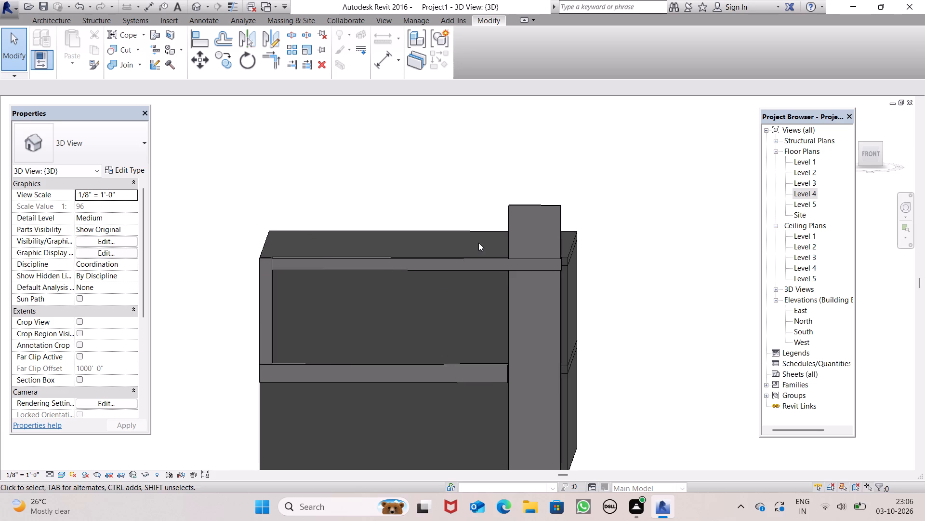
{"action": "scroll", "coordinate": [558, 283], "scroll_direction": "down", "scroll_amount": 2}
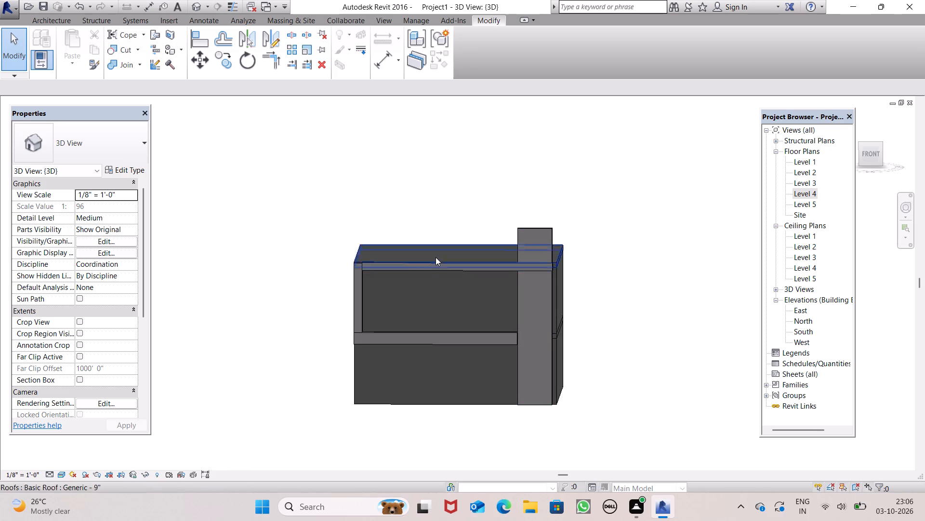
{"action": "scroll", "coordinate": [434, 256], "scroll_direction": "up", "scroll_amount": 3}
{"action": "scroll", "coordinate": [432, 250], "scroll_direction": "down", "scroll_amount": 4}
{"action": "middle_click_drag", "start_coordinate": [439, 247], "coordinate": [460, 336]}
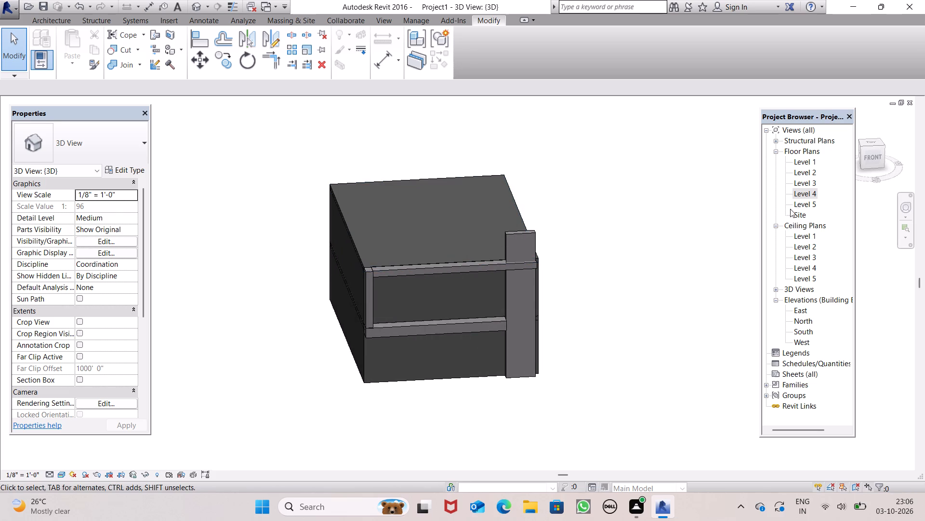
Open the Level 5 floor plan with the whole roof outline in view.
{"action": "double_click", "coordinate": [800, 206]}
{"action": "scroll", "coordinate": [501, 273], "scroll_direction": "down", "scroll_amount": 4}
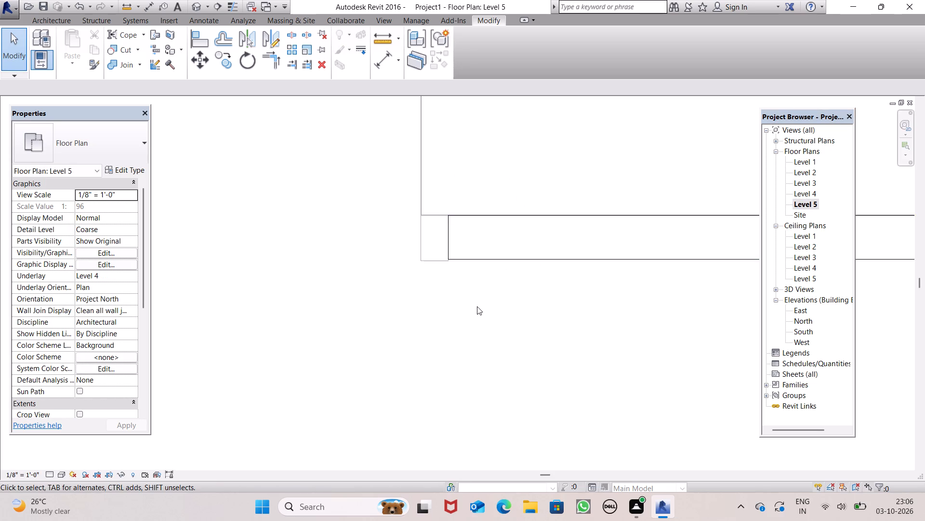
{"action": "scroll", "coordinate": [477, 306], "scroll_direction": "down", "scroll_amount": 2}
{"action": "scroll", "coordinate": [385, 321], "scroll_direction": "down", "scroll_amount": 9}
{"action": "scroll", "coordinate": [413, 234], "scroll_direction": "up", "scroll_amount": 2}
{"action": "scroll", "coordinate": [413, 234], "scroll_direction": "down", "scroll_amount": 1}
{"action": "scroll", "coordinate": [413, 234], "scroll_direction": "up", "scroll_amount": 3}
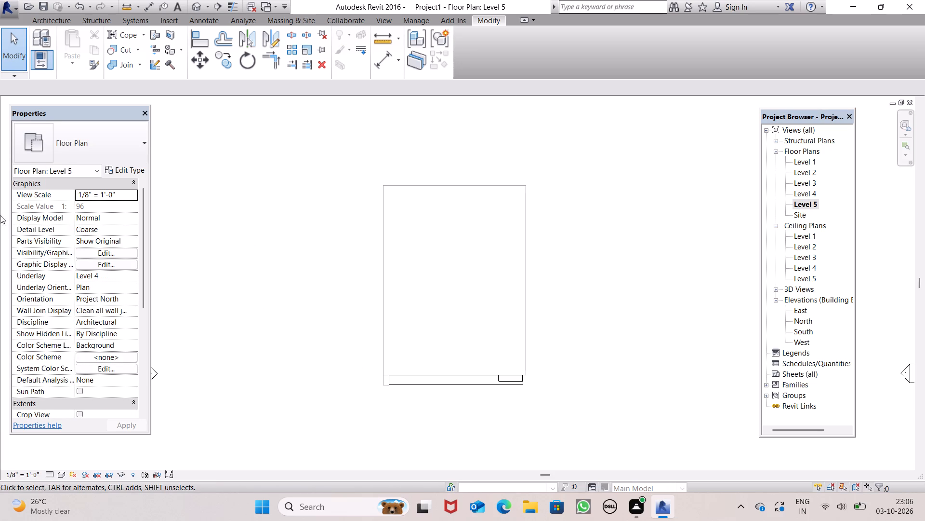
Start a new Generic - 8" wall on Level 5 with an unconnected height of 4' 0".
{"action": "left_click", "coordinate": [62, 14]}
{"action": "left_click", "coordinate": [62, 21]}
{"action": "left_click", "coordinate": [48, 34]}
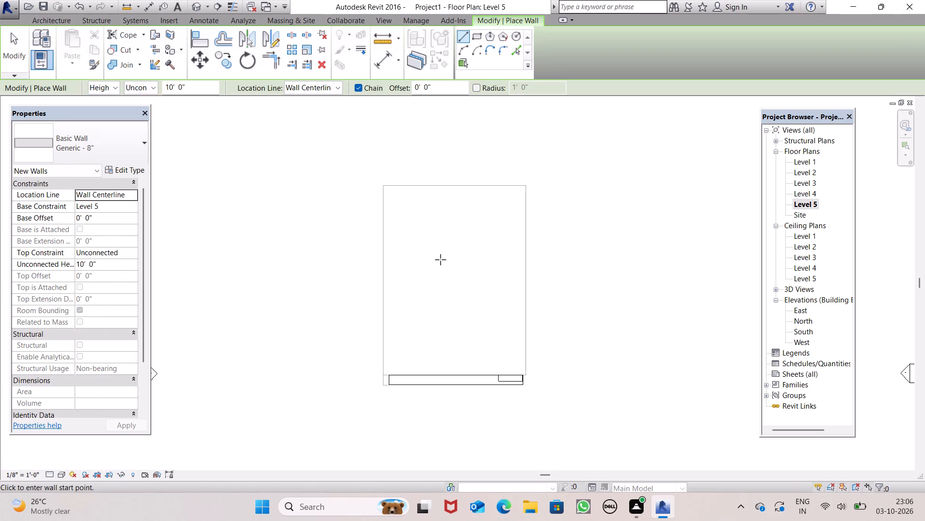
{"action": "scroll", "coordinate": [466, 391], "scroll_direction": "up", "scroll_amount": 8}
{"action": "scroll", "coordinate": [470, 385], "scroll_direction": "down", "scroll_amount": 5}
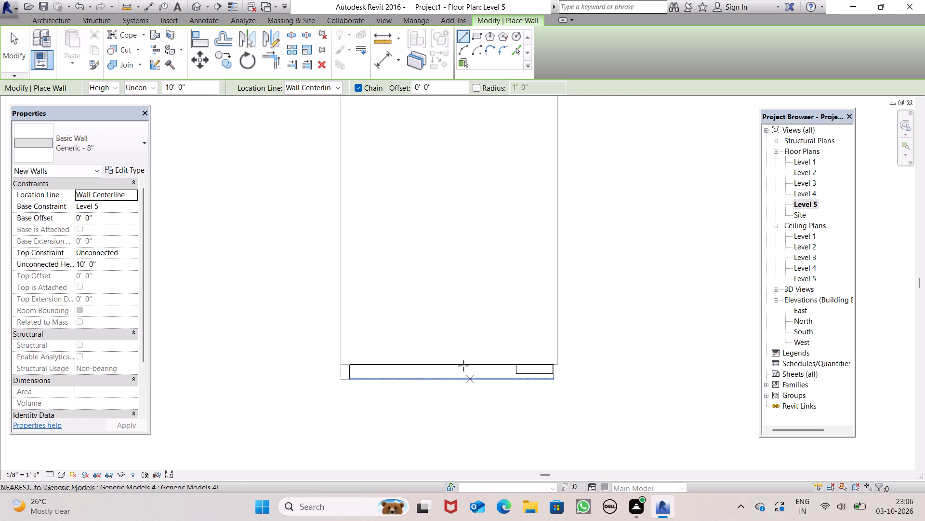
{"action": "scroll", "coordinate": [448, 350], "scroll_direction": "up", "scroll_amount": 1}
{"action": "scroll", "coordinate": [416, 413], "scroll_direction": "down", "scroll_amount": 4}
{"action": "scroll", "coordinate": [367, 228], "scroll_direction": "up", "scroll_amount": 4}
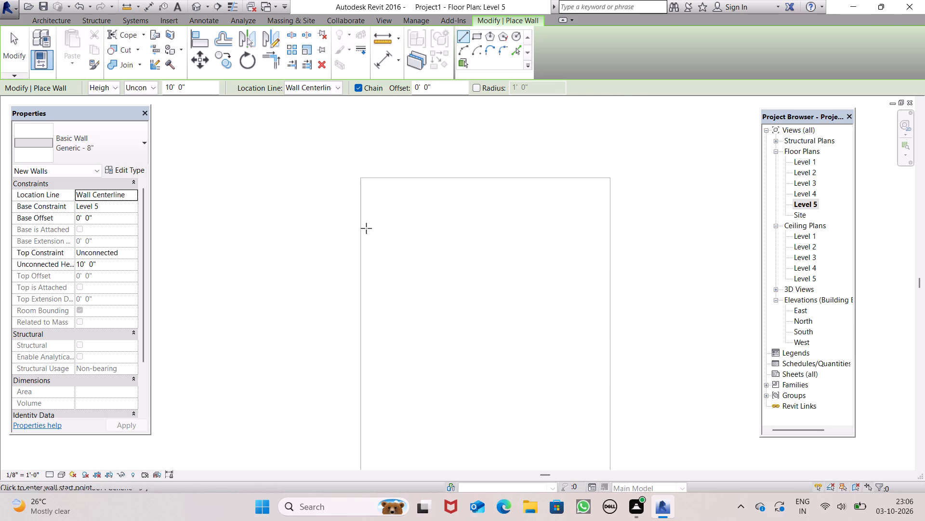
{"action": "left_click", "coordinate": [190, 90]}
{"action": "key", "text": "BackSpace"}
{"action": "key", "text": "BackSpace"}
{"action": "key", "text": "BackSpace"}
{"action": "key", "text": "BackSpace"}
{"action": "key", "text": "BackSpace"}
{"action": "key", "text": "BackSpace"}
{"action": "key", "text": "BackSpace"}
{"action": "key", "text": "BackSpace"}
{"action": "key", "text": "BackSpace"}
{"action": "key", "text": "BackSpace"}
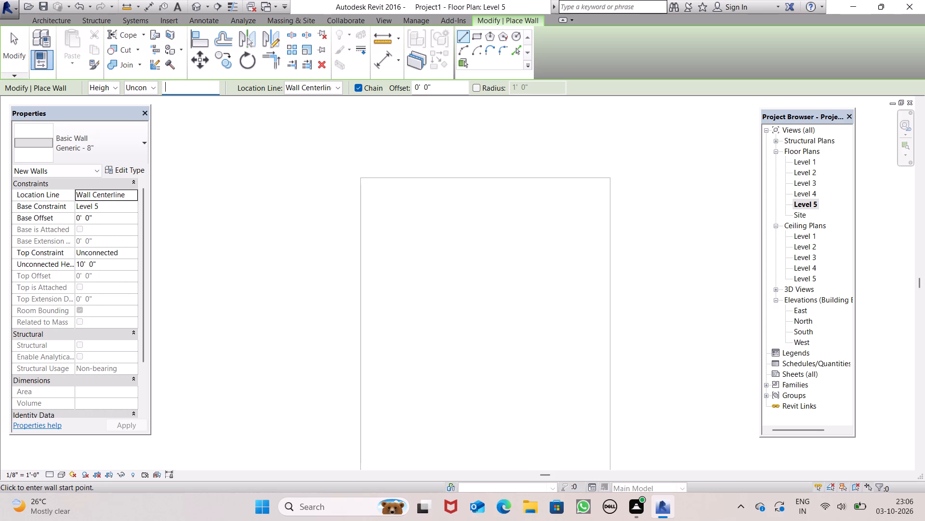
{"action": "type", "text": "4'"}
{"action": "key", "text": "Return"}
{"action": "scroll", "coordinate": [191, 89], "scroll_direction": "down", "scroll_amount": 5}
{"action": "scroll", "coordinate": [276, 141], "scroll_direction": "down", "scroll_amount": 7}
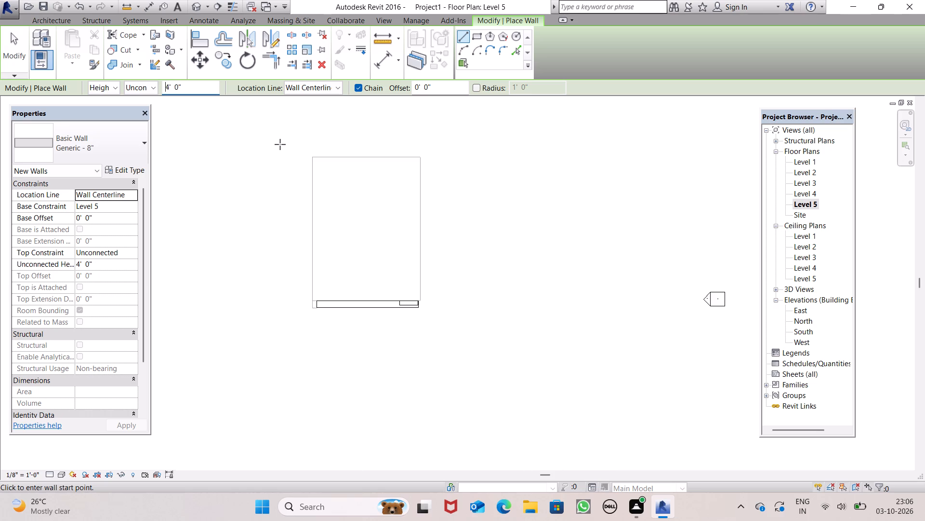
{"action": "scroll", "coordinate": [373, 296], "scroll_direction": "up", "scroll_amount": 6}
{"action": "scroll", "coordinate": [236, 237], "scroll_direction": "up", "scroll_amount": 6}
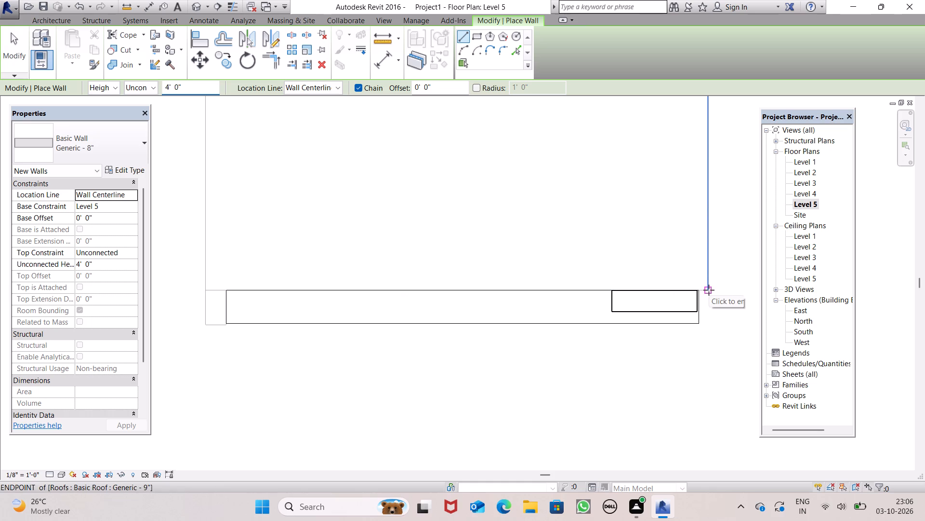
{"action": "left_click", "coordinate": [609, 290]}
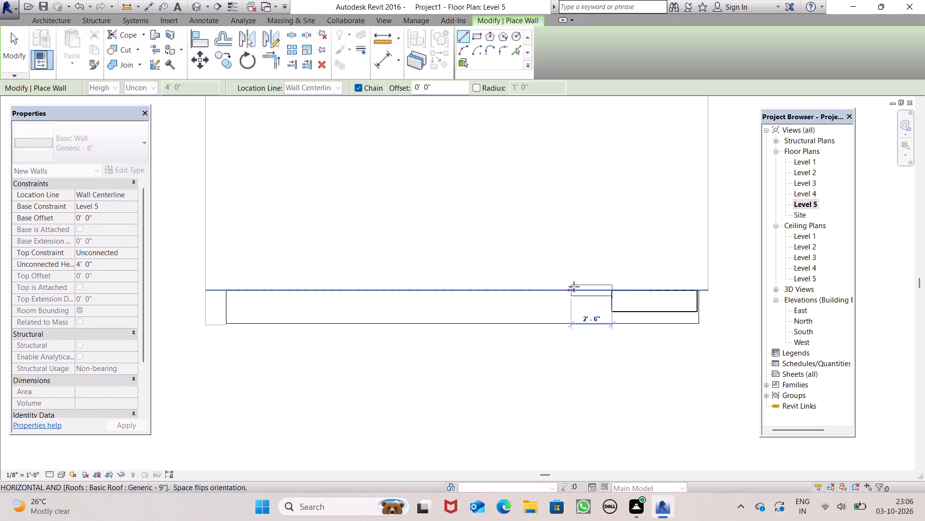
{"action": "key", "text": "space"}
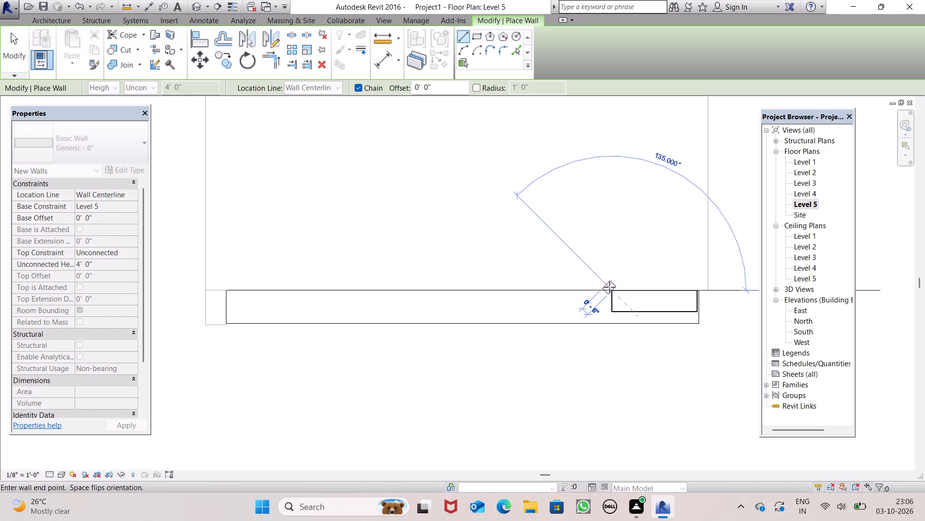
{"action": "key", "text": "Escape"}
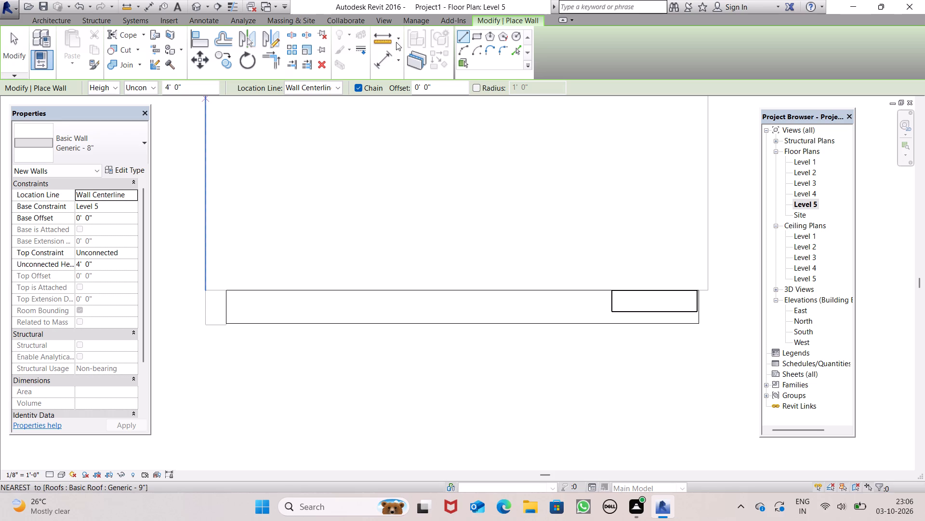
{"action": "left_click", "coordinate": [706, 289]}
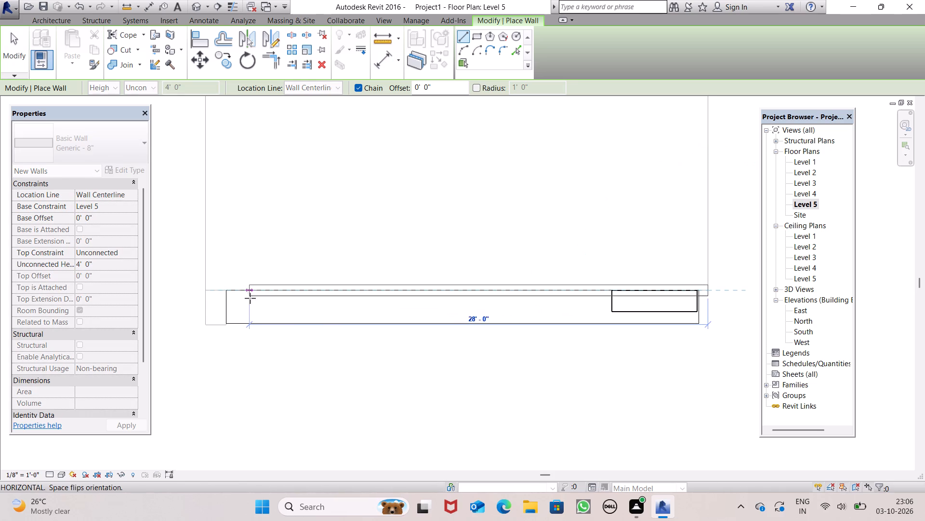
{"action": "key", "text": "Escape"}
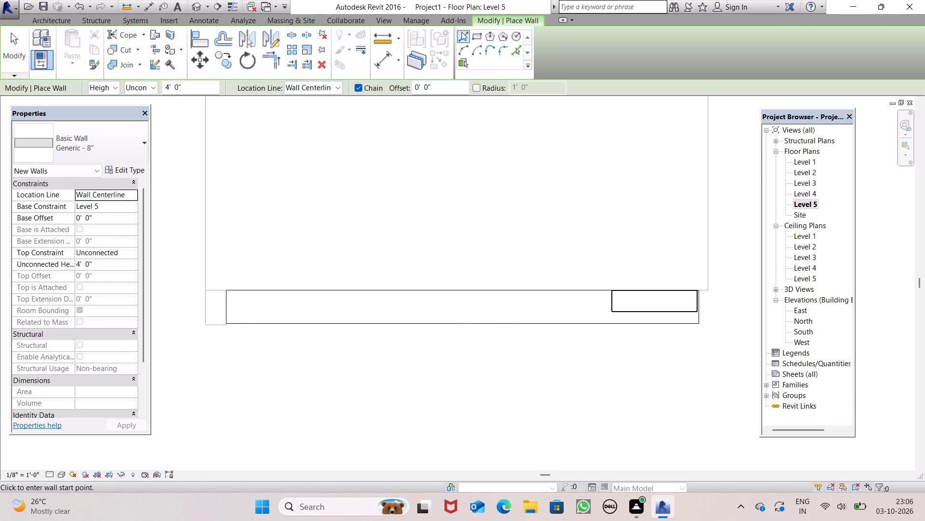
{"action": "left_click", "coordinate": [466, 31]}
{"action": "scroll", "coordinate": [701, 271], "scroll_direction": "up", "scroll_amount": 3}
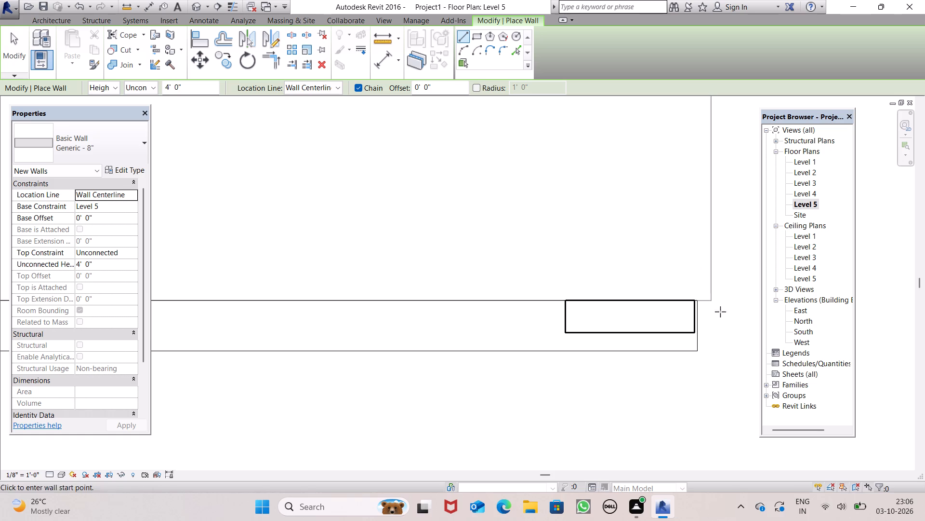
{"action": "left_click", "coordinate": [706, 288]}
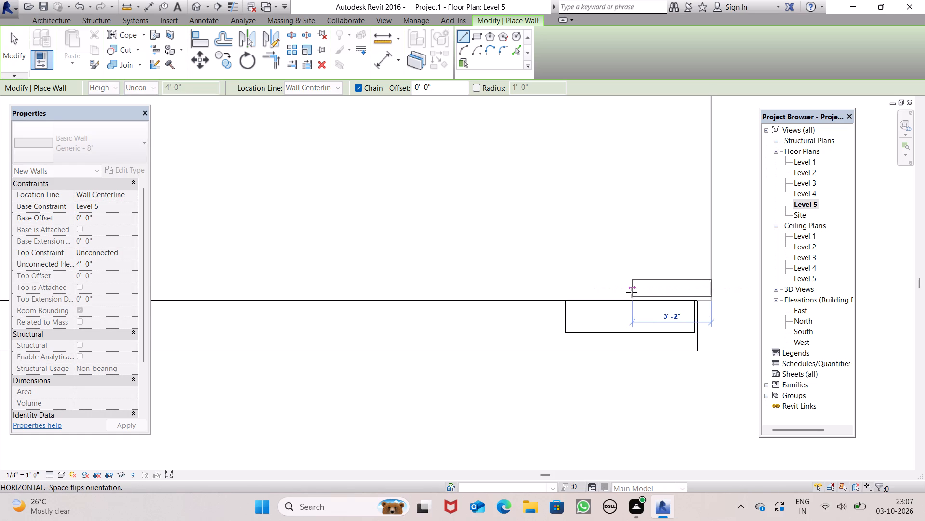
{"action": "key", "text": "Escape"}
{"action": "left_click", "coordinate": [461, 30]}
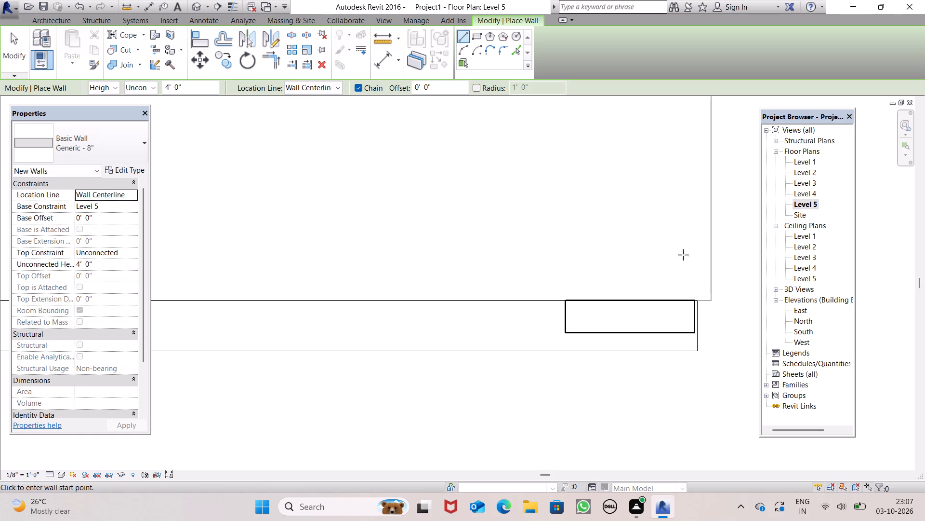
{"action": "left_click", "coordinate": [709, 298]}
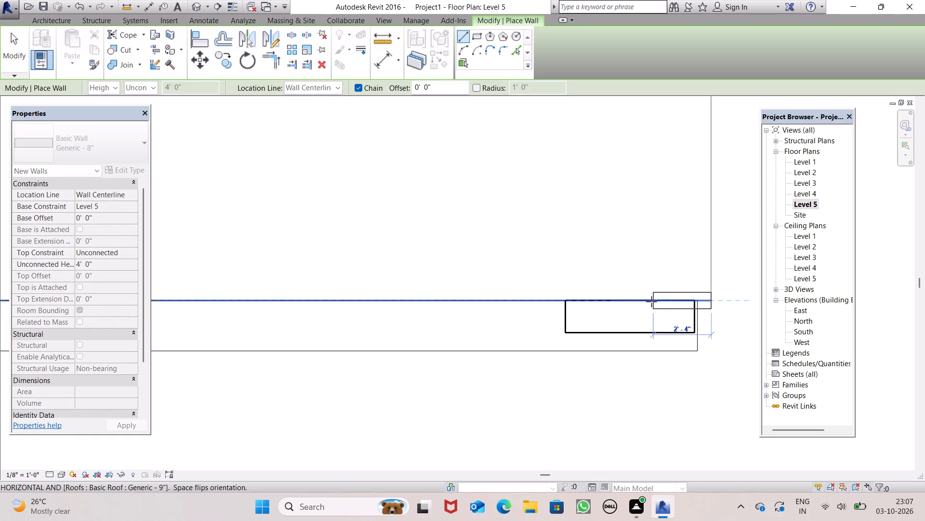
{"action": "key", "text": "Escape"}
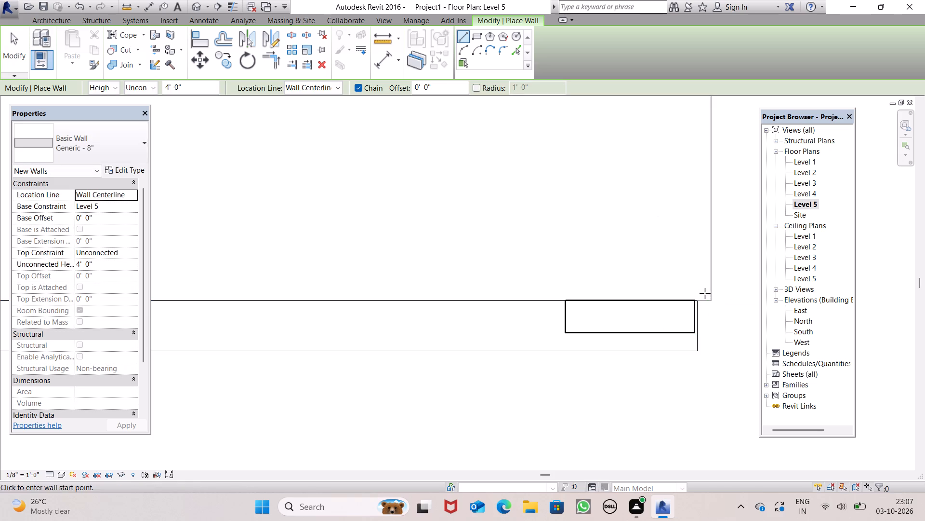
Draw the front parapet wall on Level 5 just inside the roof's front edge, from the right roof edge to the left roof edge.
{"action": "left_click", "coordinate": [708, 292]}
{"action": "scroll", "coordinate": [442, 281], "scroll_direction": "down", "scroll_amount": 3}
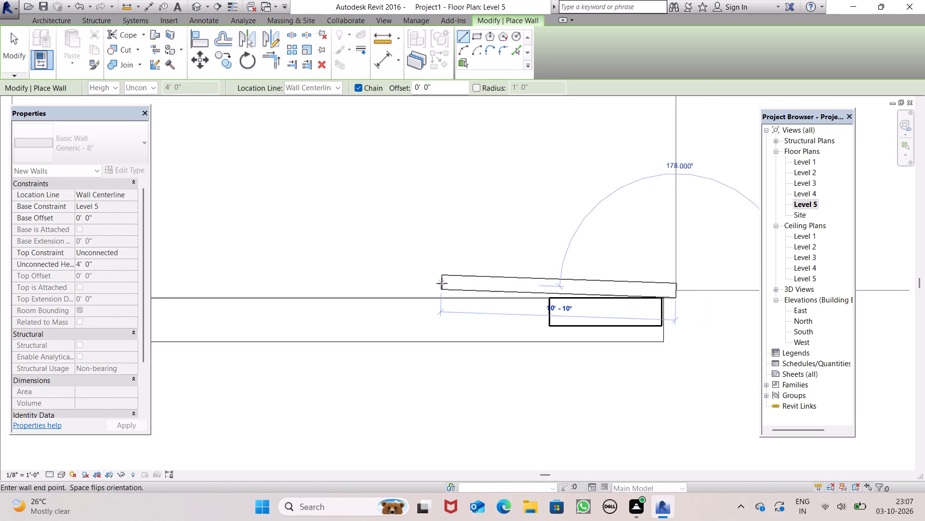
{"action": "scroll", "coordinate": [442, 283], "scroll_direction": "down", "scroll_amount": 5}
{"action": "scroll", "coordinate": [442, 286], "scroll_direction": "up", "scroll_amount": 1}
{"action": "scroll", "coordinate": [266, 288], "scroll_direction": "up", "scroll_amount": 9}
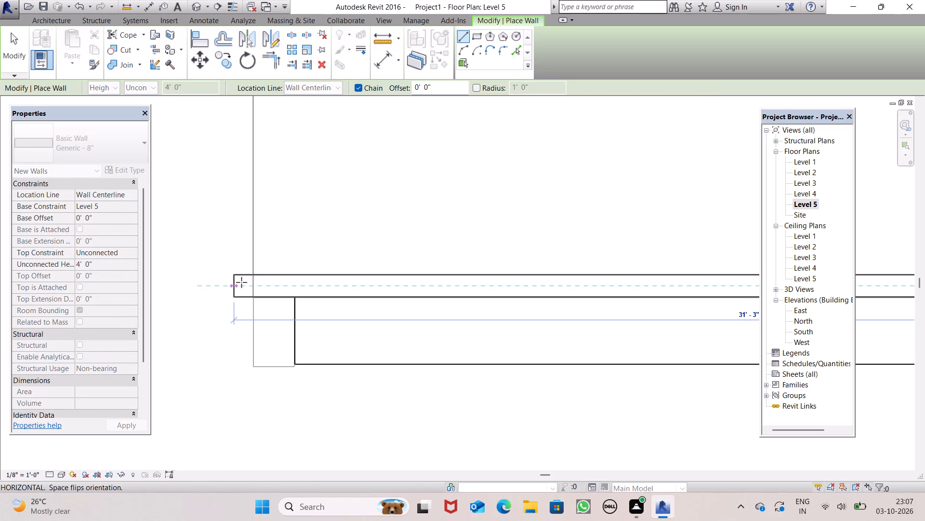
{"action": "left_click", "coordinate": [255, 286]}
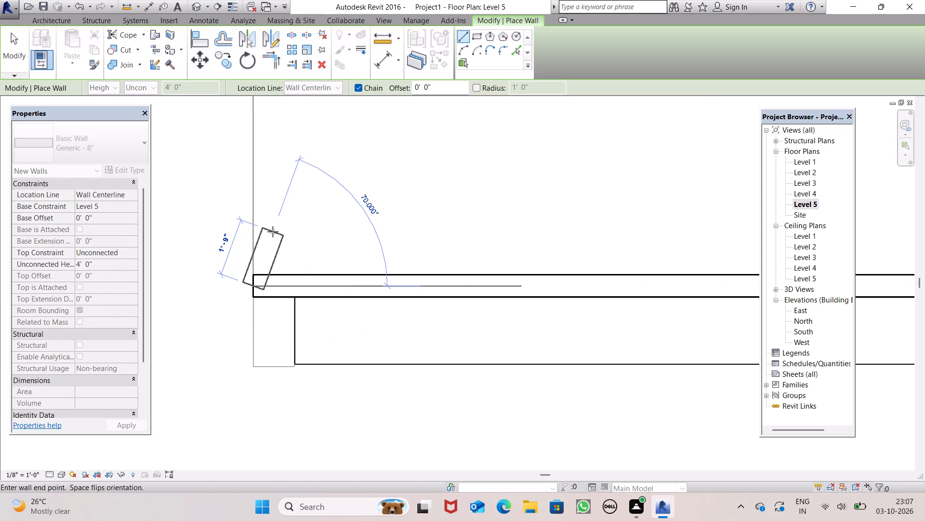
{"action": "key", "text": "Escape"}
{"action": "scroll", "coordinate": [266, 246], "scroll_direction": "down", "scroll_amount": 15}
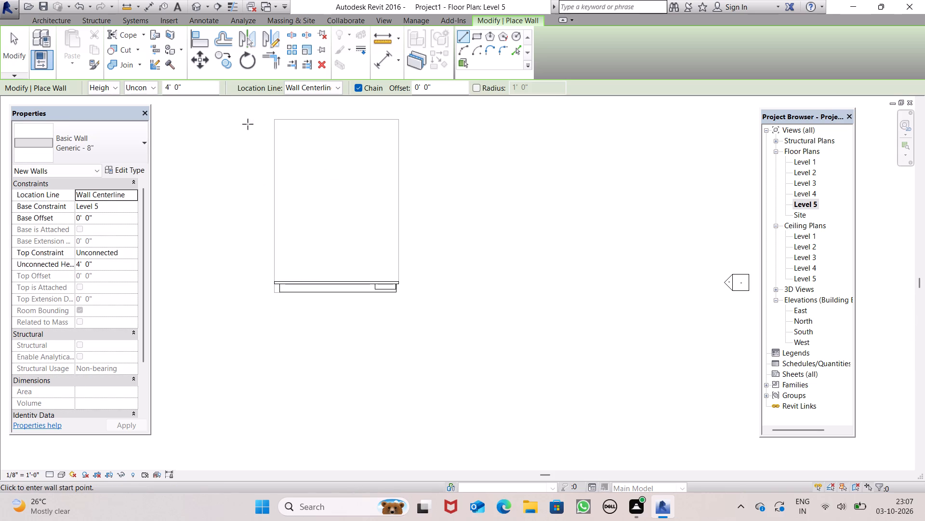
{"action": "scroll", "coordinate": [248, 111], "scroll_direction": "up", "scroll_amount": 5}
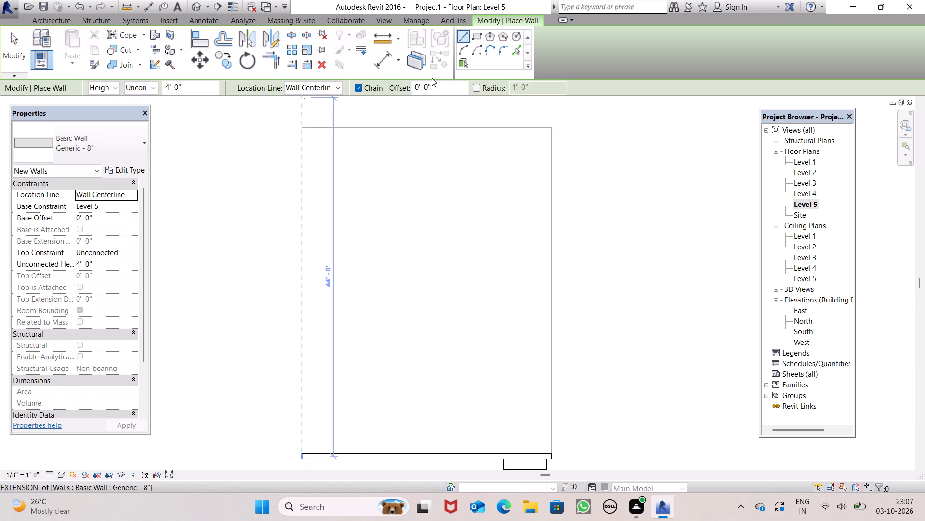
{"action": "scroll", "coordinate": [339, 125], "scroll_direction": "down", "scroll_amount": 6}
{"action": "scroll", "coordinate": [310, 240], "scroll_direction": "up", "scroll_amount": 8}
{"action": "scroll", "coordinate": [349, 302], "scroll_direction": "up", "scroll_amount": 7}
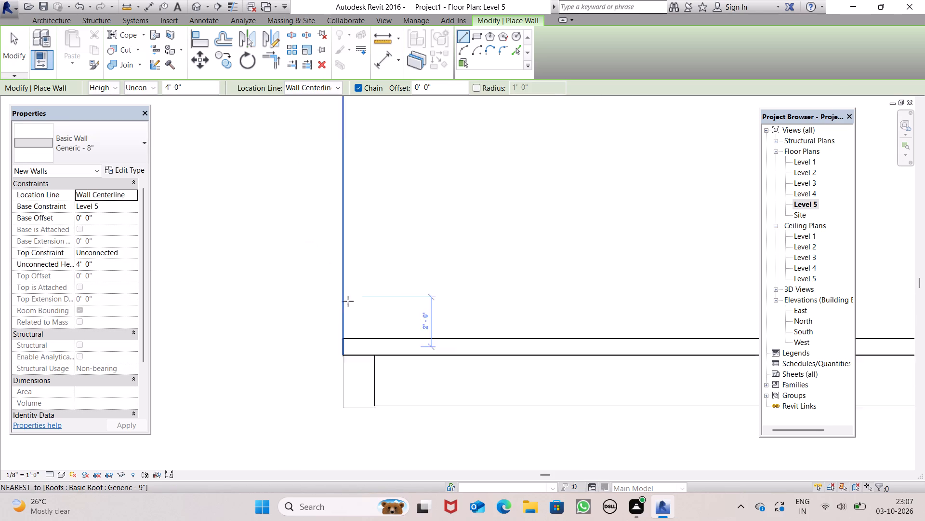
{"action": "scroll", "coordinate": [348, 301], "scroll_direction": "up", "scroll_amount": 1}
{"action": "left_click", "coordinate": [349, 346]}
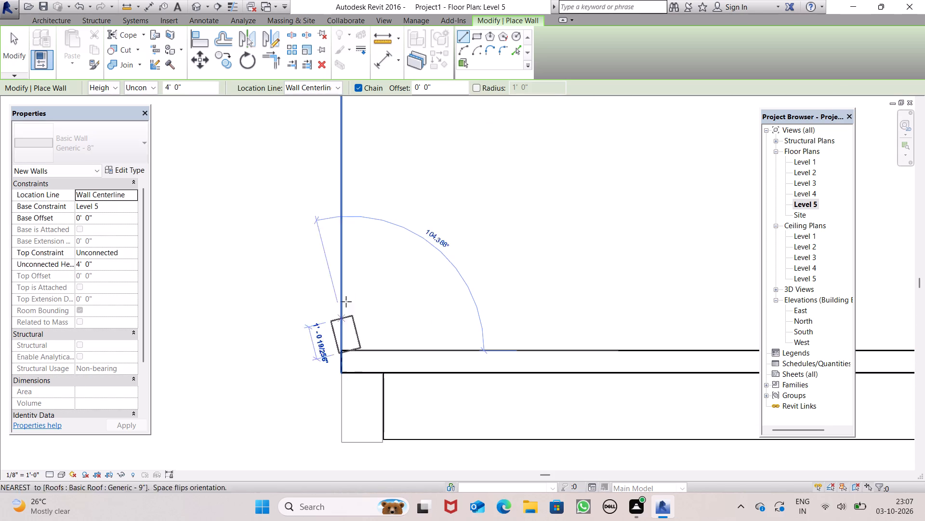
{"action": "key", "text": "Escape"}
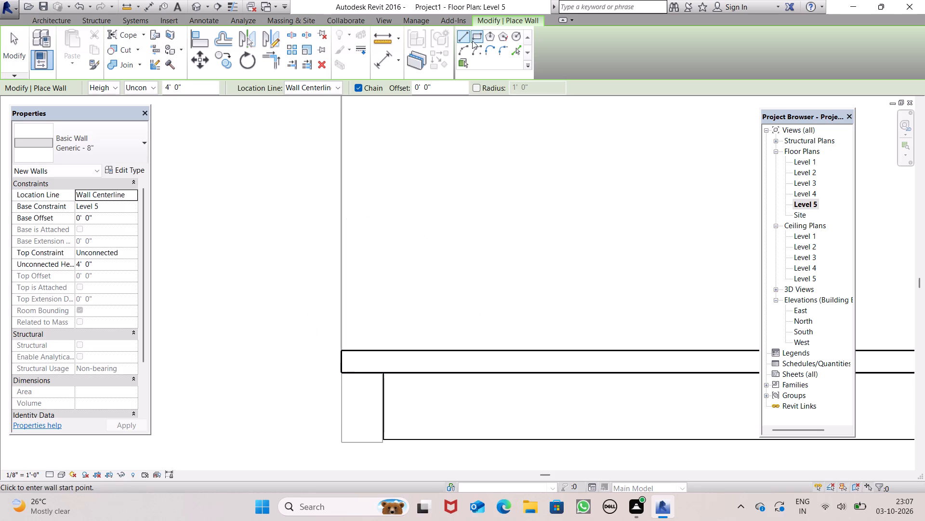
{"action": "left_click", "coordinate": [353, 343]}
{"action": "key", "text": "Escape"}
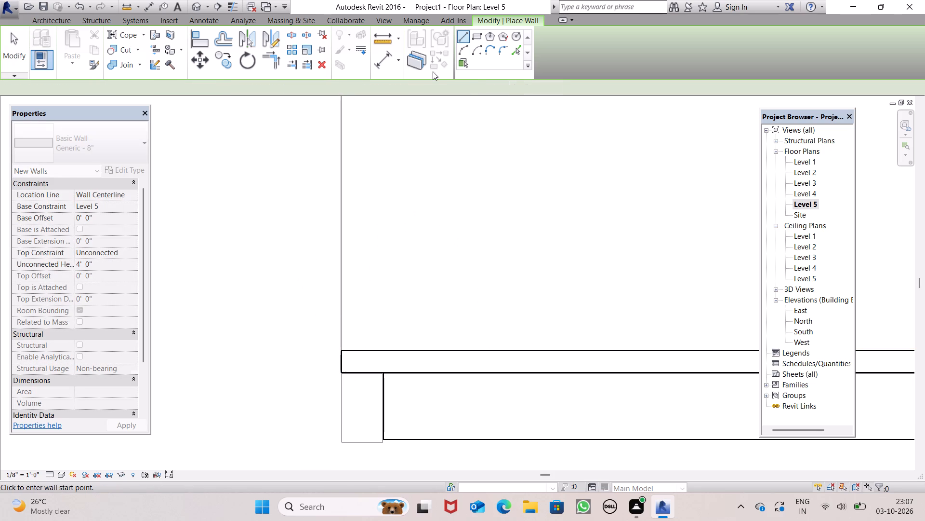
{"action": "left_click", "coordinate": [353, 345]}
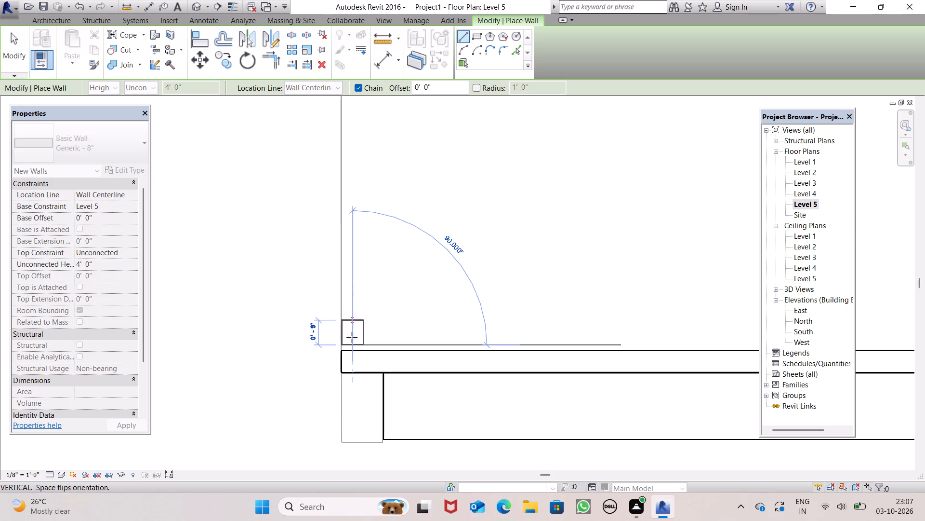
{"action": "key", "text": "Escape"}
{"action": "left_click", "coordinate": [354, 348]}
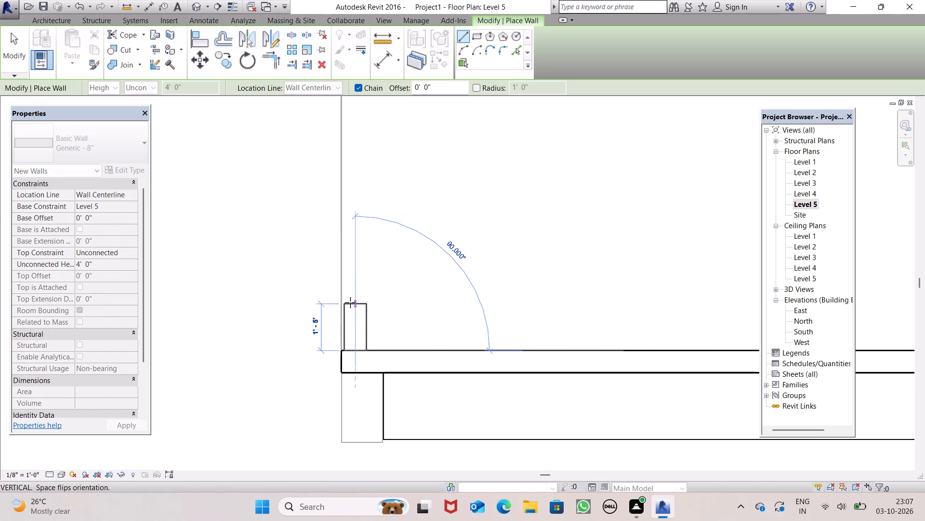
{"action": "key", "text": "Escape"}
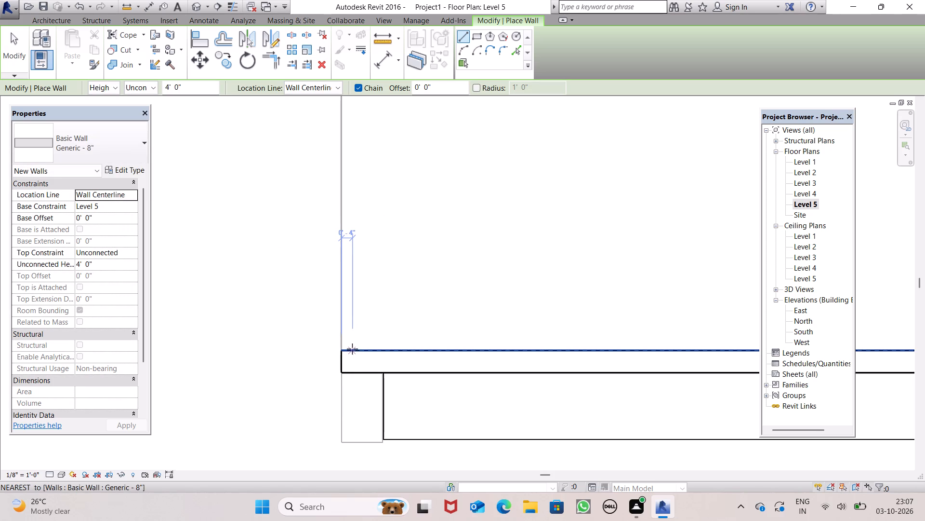
Draw the left parapet wall, about 40' long, just inside the roof edge from the front parapet to the back roof edge.
{"action": "left_click", "coordinate": [352, 348]}
{"action": "scroll", "coordinate": [352, 288], "scroll_direction": "down", "scroll_amount": 10}
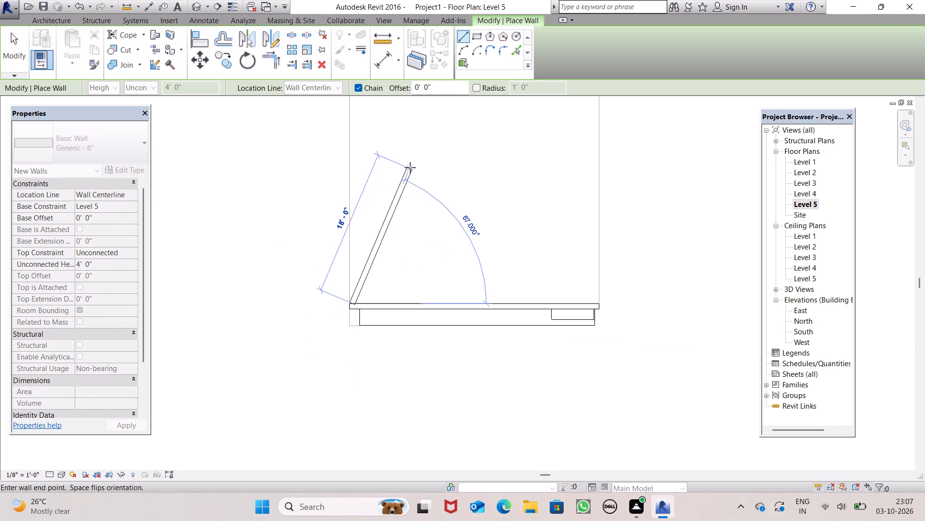
{"action": "scroll", "coordinate": [403, 170], "scroll_direction": "down", "scroll_amount": 10}
{"action": "scroll", "coordinate": [396, 127], "scroll_direction": "up", "scroll_amount": 7}
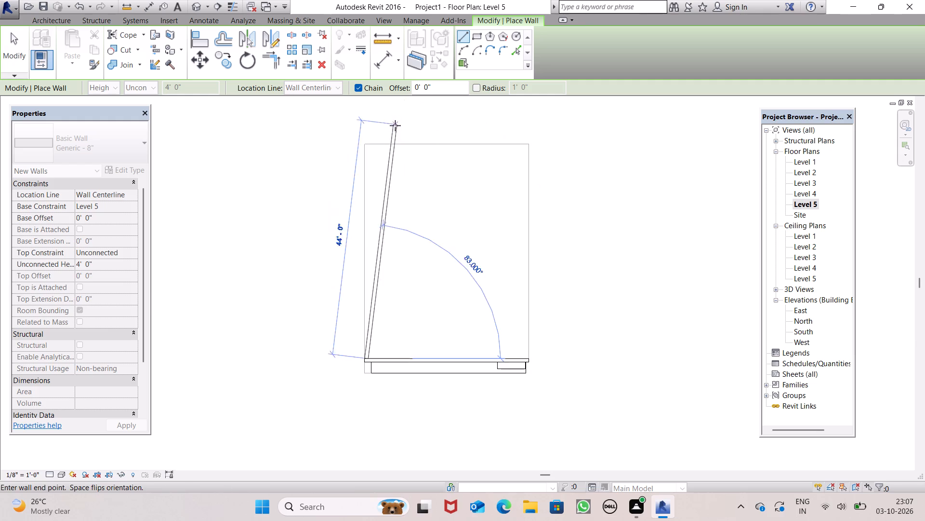
{"action": "scroll", "coordinate": [371, 137], "scroll_direction": "up", "scroll_amount": 3}
{"action": "scroll", "coordinate": [371, 137], "scroll_direction": "down", "scroll_amount": 1}
{"action": "scroll", "coordinate": [371, 137], "scroll_direction": "up", "scroll_amount": 9}
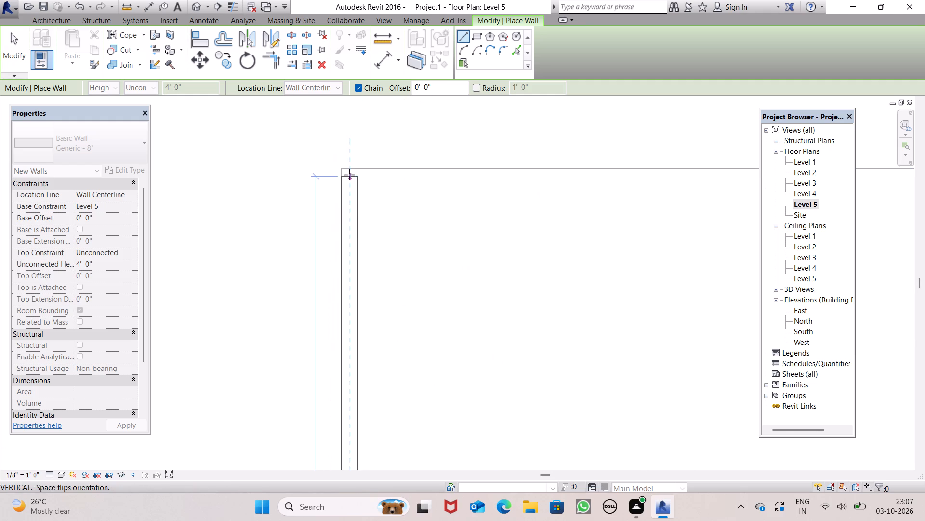
{"action": "left_click", "coordinate": [348, 171]}
{"action": "key", "text": "Escape"}
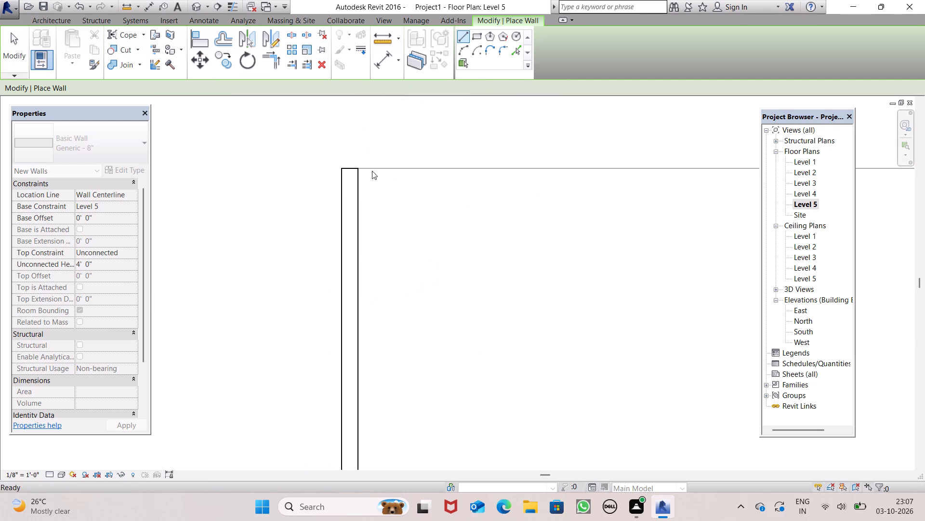
Draw the back parapet wall, about 30' 0" long, just inside the roof edge from the left parapet to the right roof edge.
{"action": "left_click", "coordinate": [465, 40]}
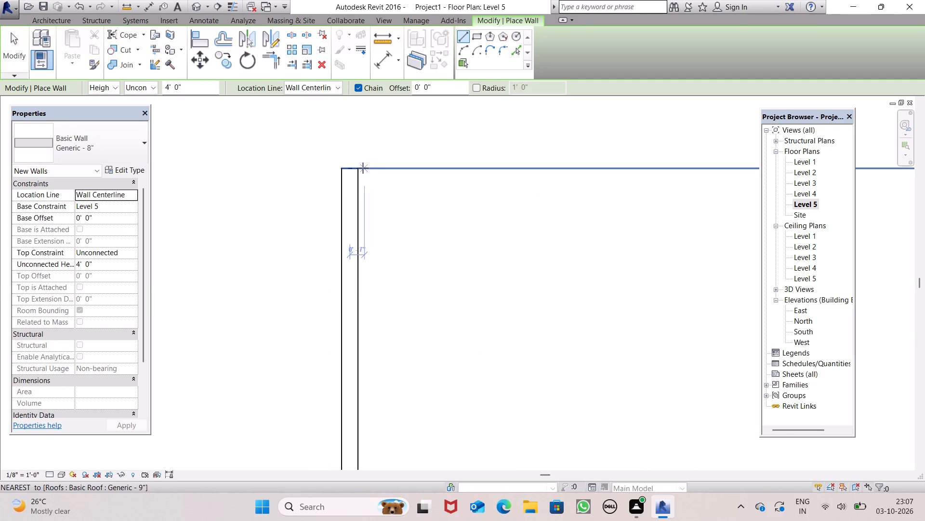
{"action": "left_click", "coordinate": [362, 176]}
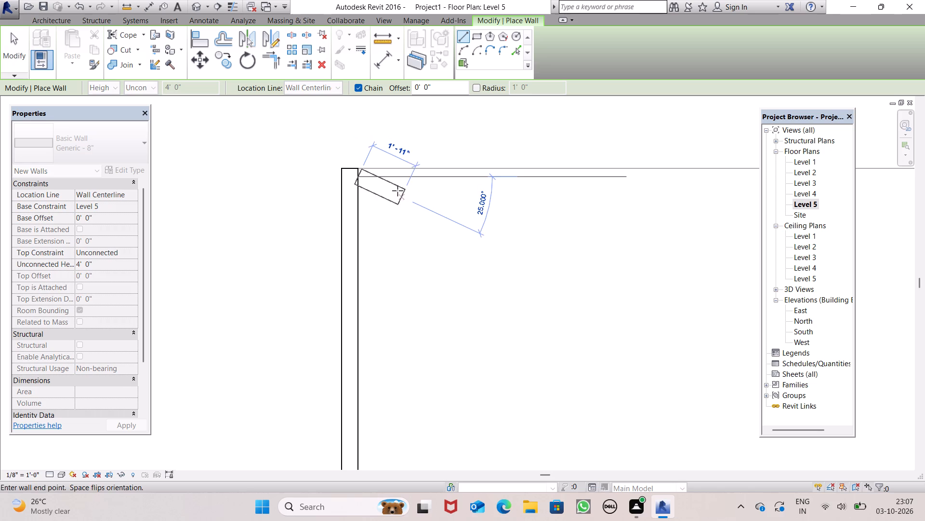
{"action": "scroll", "coordinate": [406, 179], "scroll_direction": "down", "scroll_amount": 4}
{"action": "scroll", "coordinate": [406, 179], "scroll_direction": "up", "scroll_amount": 1}
{"action": "scroll", "coordinate": [406, 179], "scroll_direction": "down", "scroll_amount": 8}
{"action": "scroll", "coordinate": [486, 182], "scroll_direction": "up", "scroll_amount": 5}
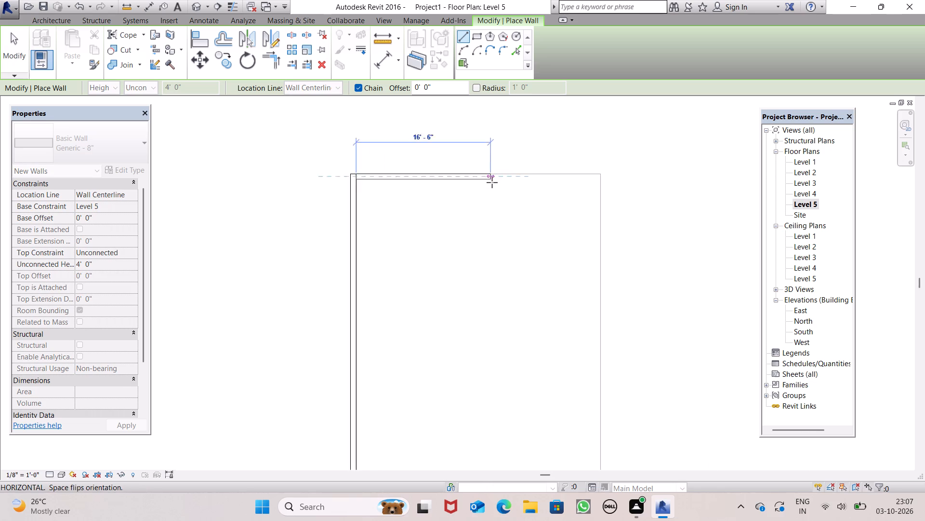
{"action": "scroll", "coordinate": [492, 182], "scroll_direction": "up", "scroll_amount": 1}
{"action": "scroll", "coordinate": [618, 175], "scroll_direction": "up", "scroll_amount": 7}
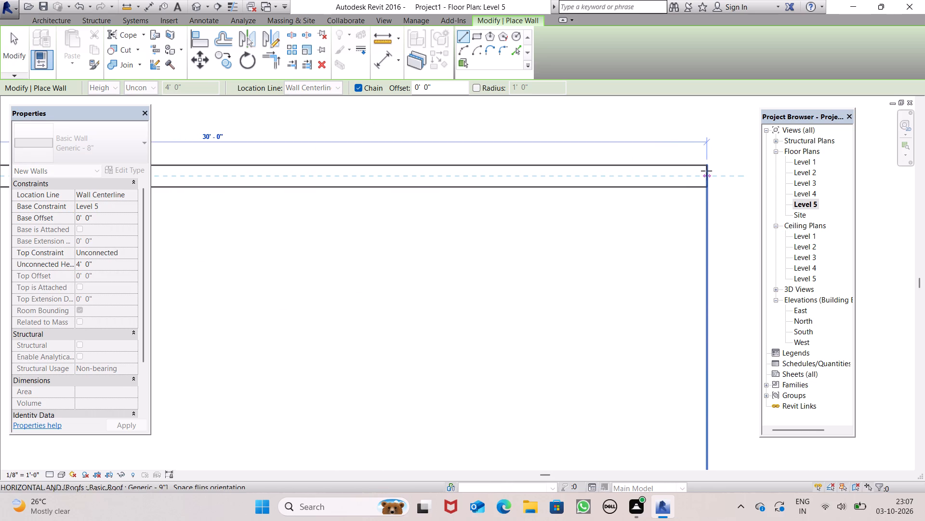
{"action": "left_click", "coordinate": [706, 171]}
{"action": "key", "text": "Escape"}
Draw the right parapet wall just inside the roof edge from the back parapet to the front parapet, closing the loop.
{"action": "scroll", "coordinate": [629, 148], "scroll_direction": "down", "scroll_amount": 6}
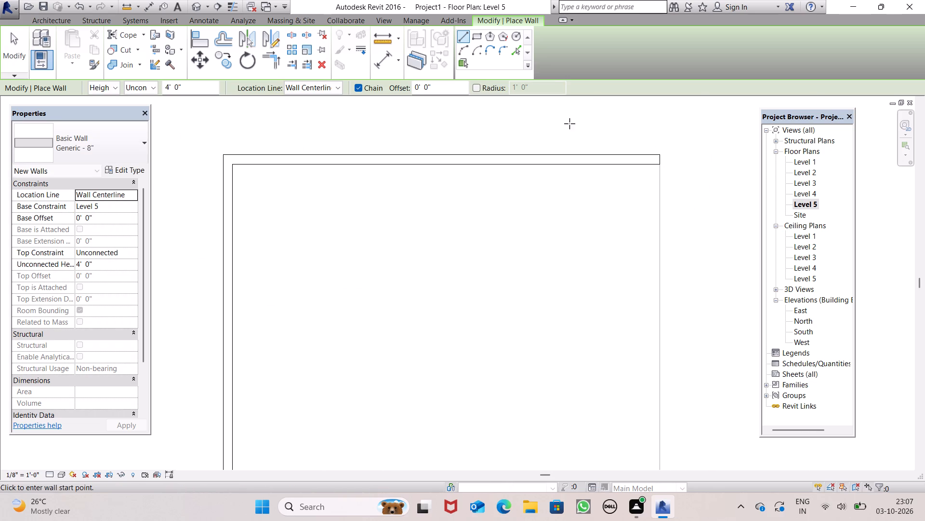
{"action": "scroll", "coordinate": [464, 50], "scroll_direction": "down", "scroll_amount": 4}
{"action": "scroll", "coordinate": [580, 139], "scroll_direction": "down", "scroll_amount": 6}
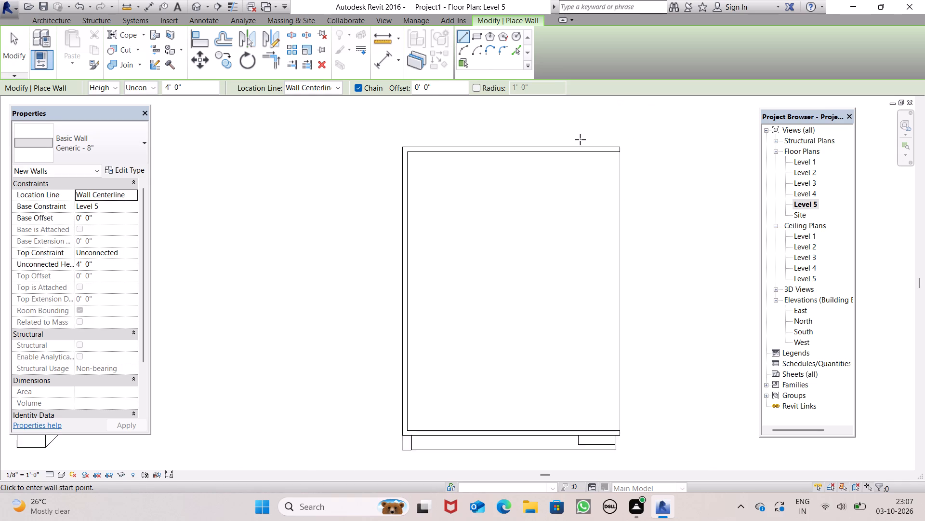
{"action": "scroll", "coordinate": [617, 189], "scroll_direction": "up", "scroll_amount": 7}
{"action": "scroll", "coordinate": [615, 202], "scroll_direction": "down", "scroll_amount": 6}
{"action": "scroll", "coordinate": [608, 145], "scroll_direction": "up", "scroll_amount": 4}
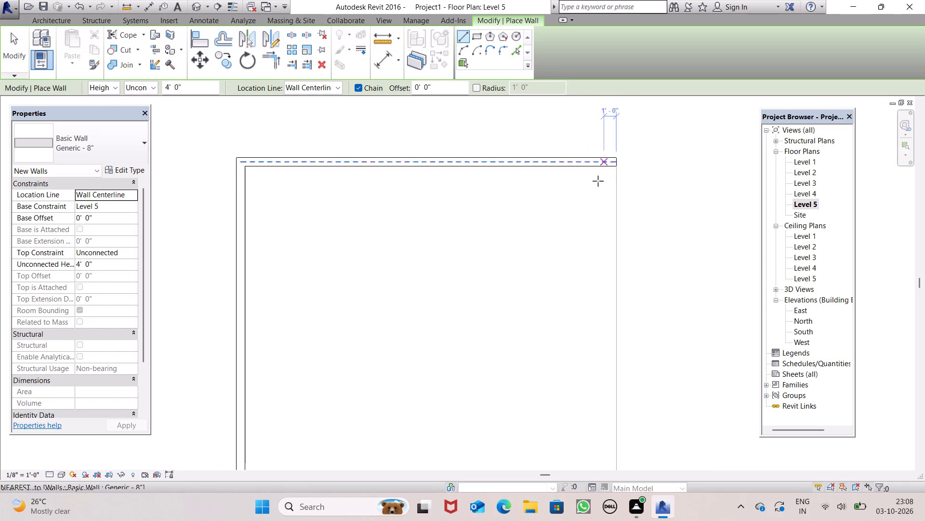
{"action": "scroll", "coordinate": [598, 184], "scroll_direction": "up", "scroll_amount": 7}
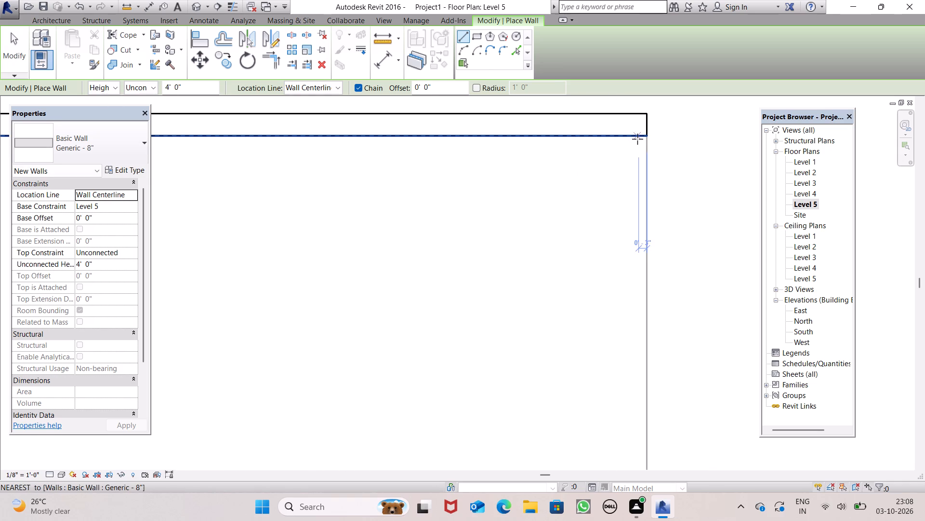
{"action": "left_click", "coordinate": [635, 138]}
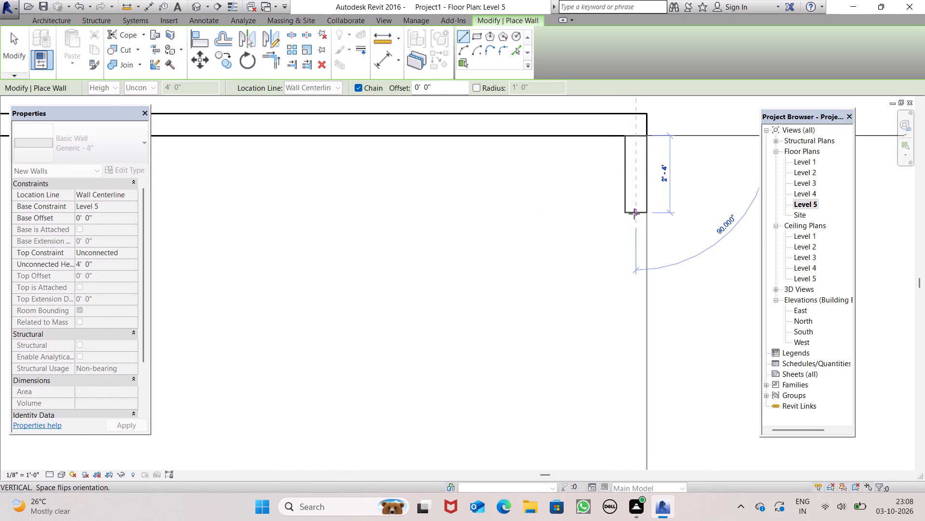
{"action": "scroll", "coordinate": [634, 215], "scroll_direction": "down", "scroll_amount": 20}
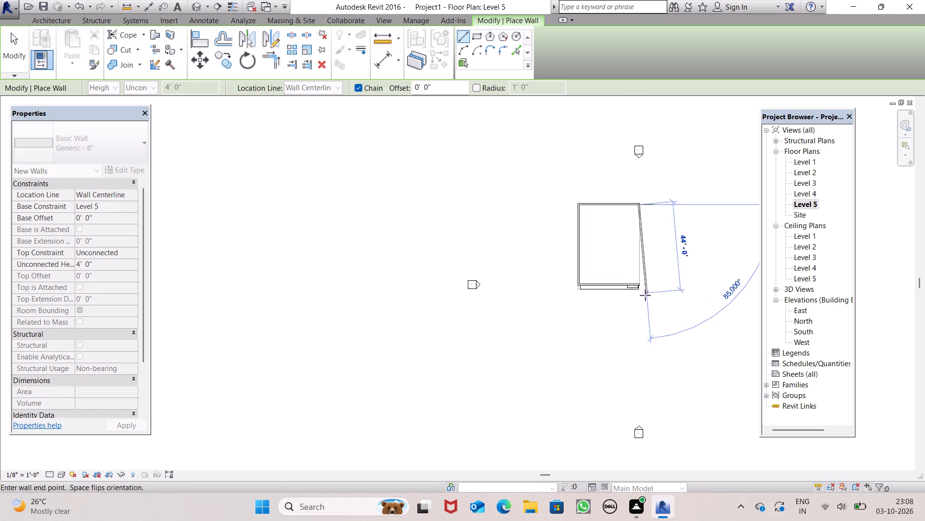
{"action": "scroll", "coordinate": [633, 292], "scroll_direction": "up", "scroll_amount": 16}
{"action": "scroll", "coordinate": [651, 263], "scroll_direction": "up", "scroll_amount": 10}
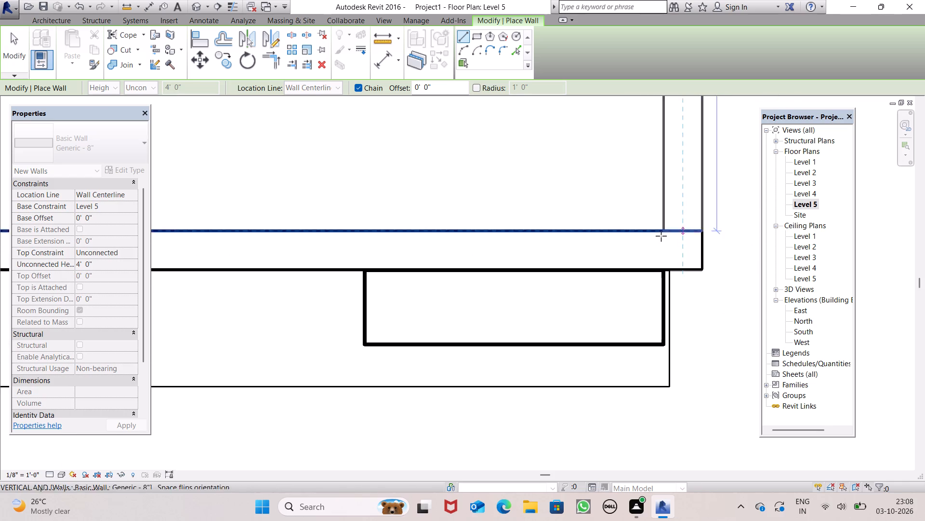
{"action": "scroll", "coordinate": [661, 236], "scroll_direction": "up", "scroll_amount": 5}
{"action": "scroll", "coordinate": [652, 200], "scroll_direction": "down", "scroll_amount": 7}
{"action": "scroll", "coordinate": [650, 201], "scroll_direction": "up", "scroll_amount": 6}
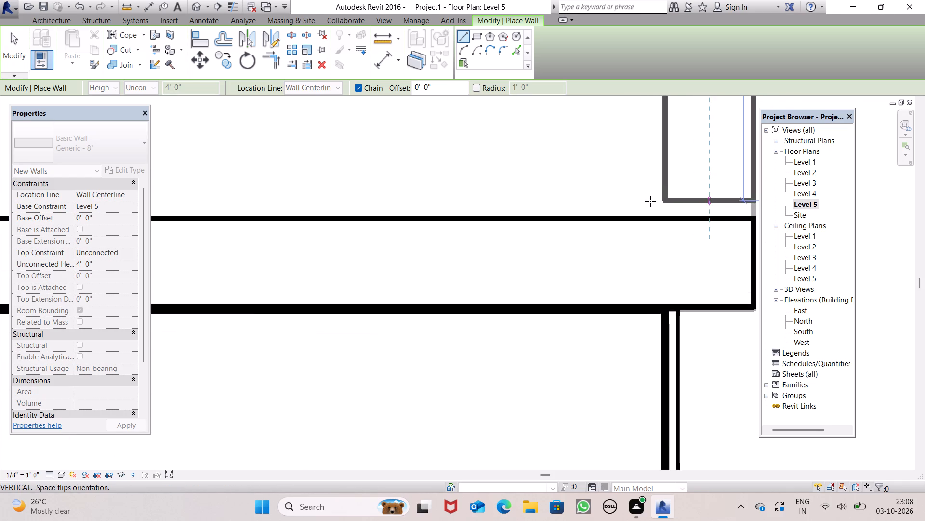
{"action": "left_click", "coordinate": [651, 214]}
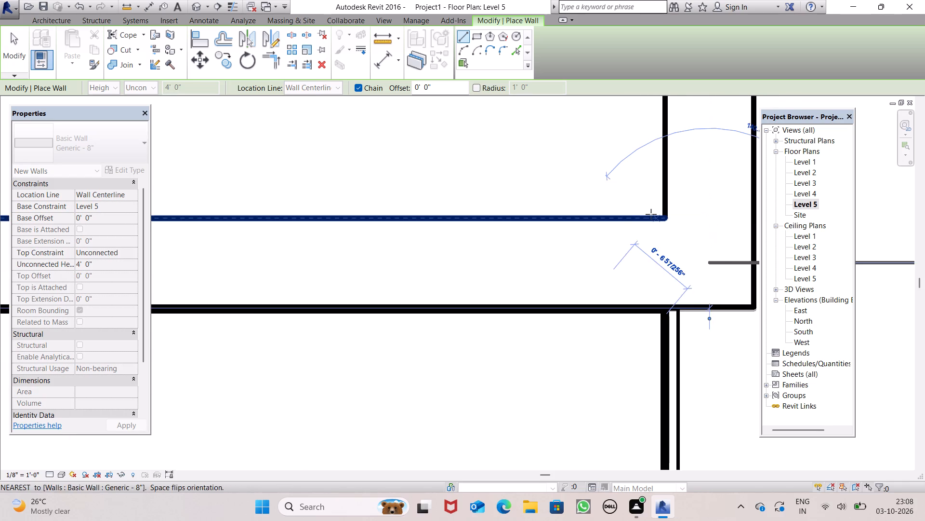
{"action": "key", "text": "Escape"}
{"action": "scroll", "coordinate": [641, 219], "scroll_direction": "down", "scroll_amount": 14}
{"action": "scroll", "coordinate": [592, 257], "scroll_direction": "down", "scroll_amount": 8}
{"action": "scroll", "coordinate": [578, 303], "scroll_direction": "down", "scroll_amount": 6}
{"action": "left_click", "coordinate": [616, 336]}
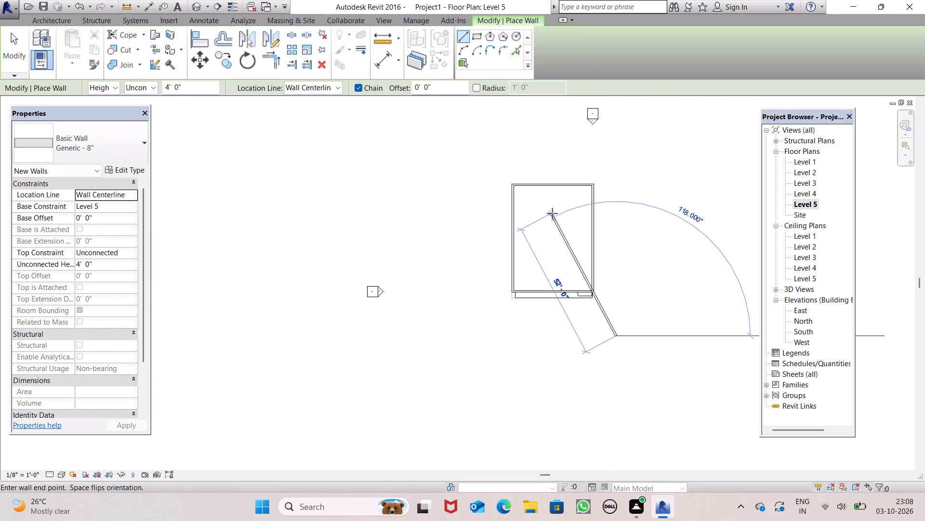
{"action": "key", "text": "Escape"}
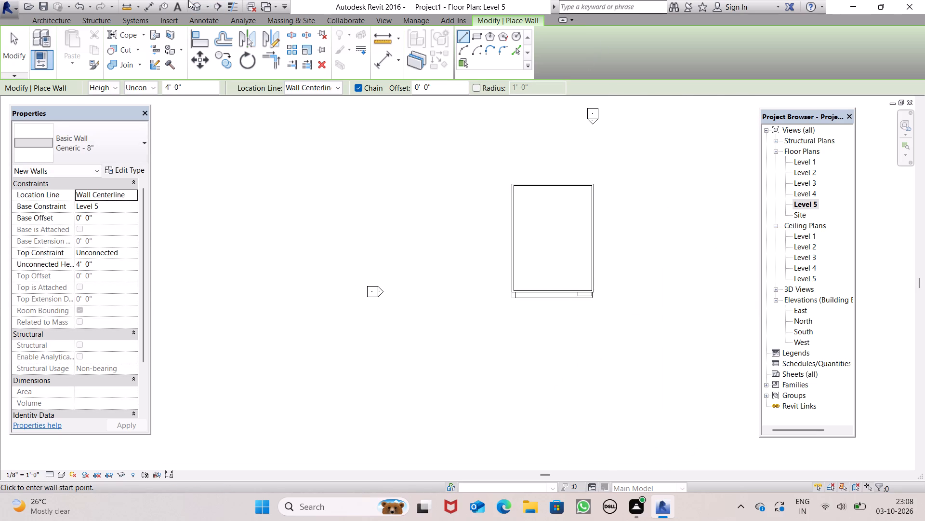
Open the 3D view, leave wall placement, and examine the roof parapet from the front and both sides.
{"action": "left_click", "coordinate": [188, 0]}
{"action": "left_click", "coordinate": [194, 2]}
{"action": "scroll", "coordinate": [478, 261], "scroll_direction": "down", "scroll_amount": 2}
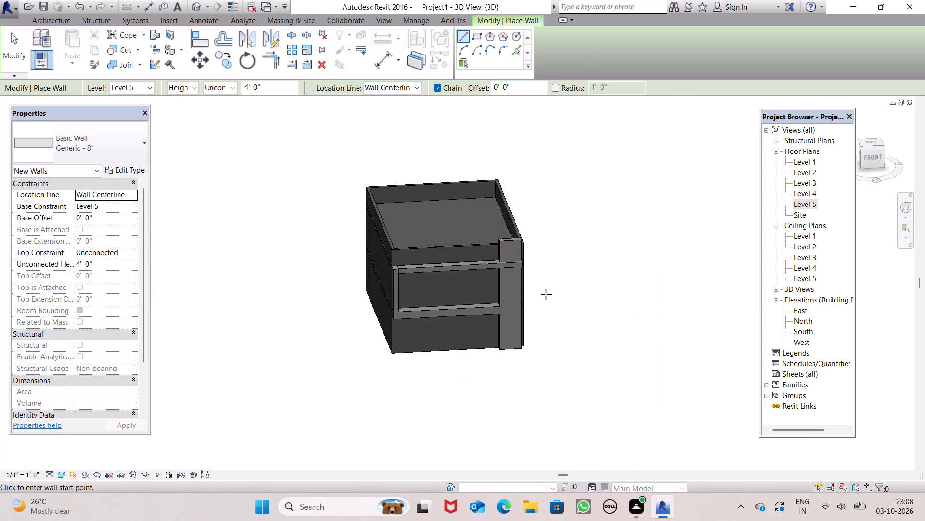
{"action": "key", "text": "Escape"}
{"action": "middle_click_drag", "start_coordinate": [539, 328], "coordinate": [502, 231], "text": "shift"}
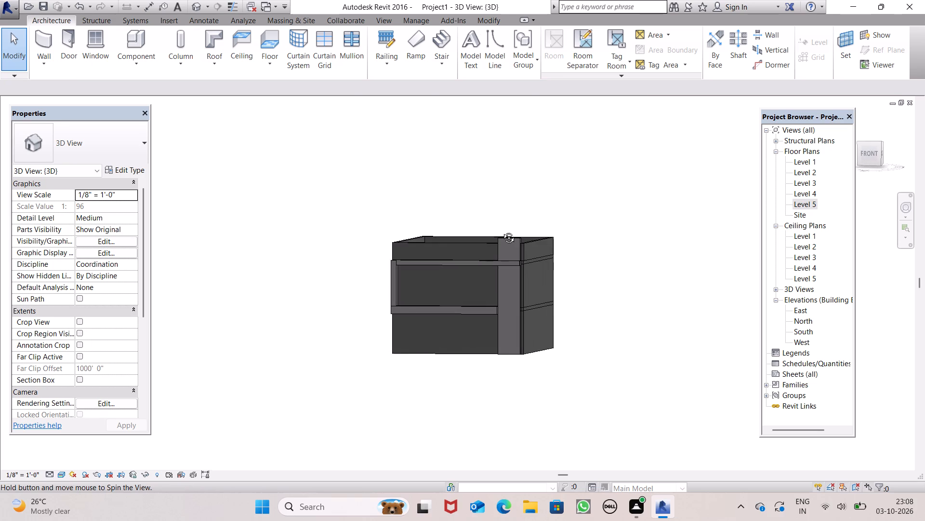
{"action": "middle_click_drag", "start_coordinate": [502, 231], "coordinate": [565, 232], "text": "shift"}
{"action": "scroll", "coordinate": [519, 247], "scroll_direction": "up", "scroll_amount": 2}
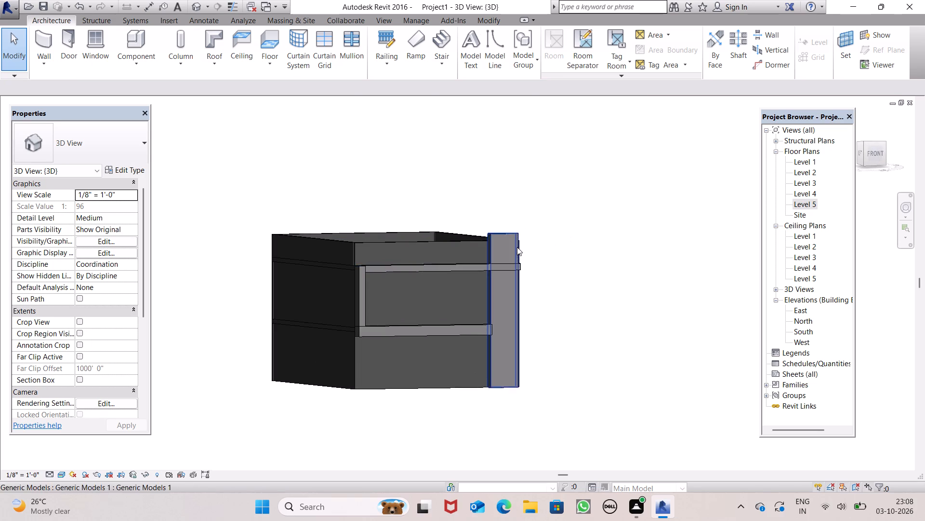
{"action": "scroll", "coordinate": [238, 238], "scroll_direction": "up", "scroll_amount": 6}
{"action": "scroll", "coordinate": [175, 227], "scroll_direction": "down", "scroll_amount": 4}
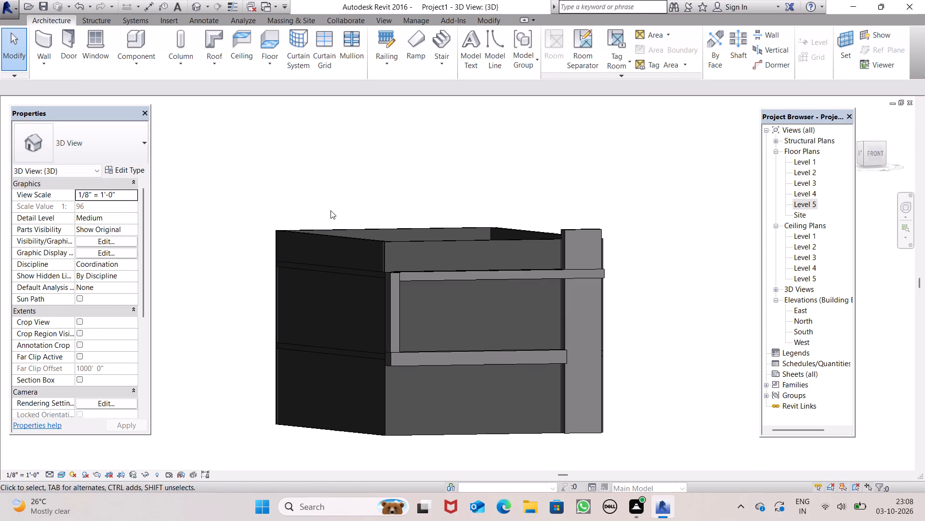
Change the left parapet wall's type to Generic - 4" Brick.
{"action": "left_click", "coordinate": [373, 245]}
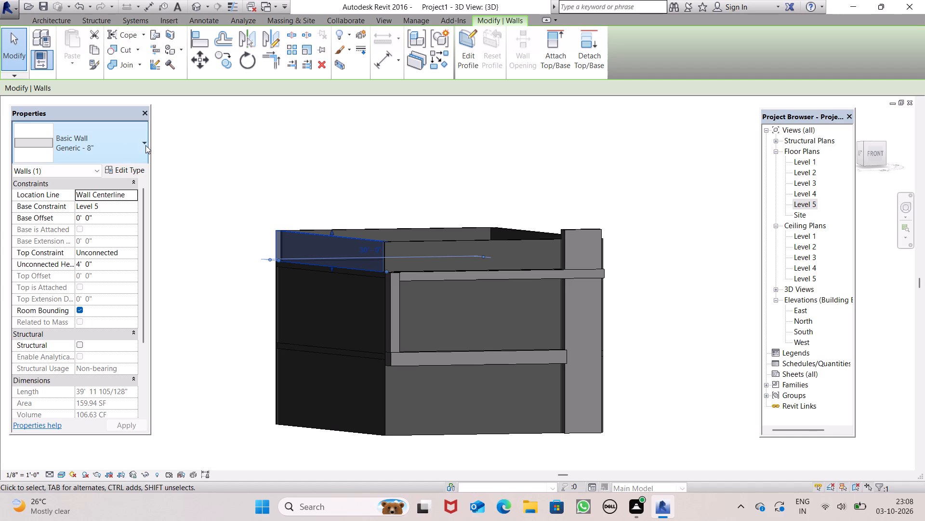
{"action": "left_click", "coordinate": [145, 145]}
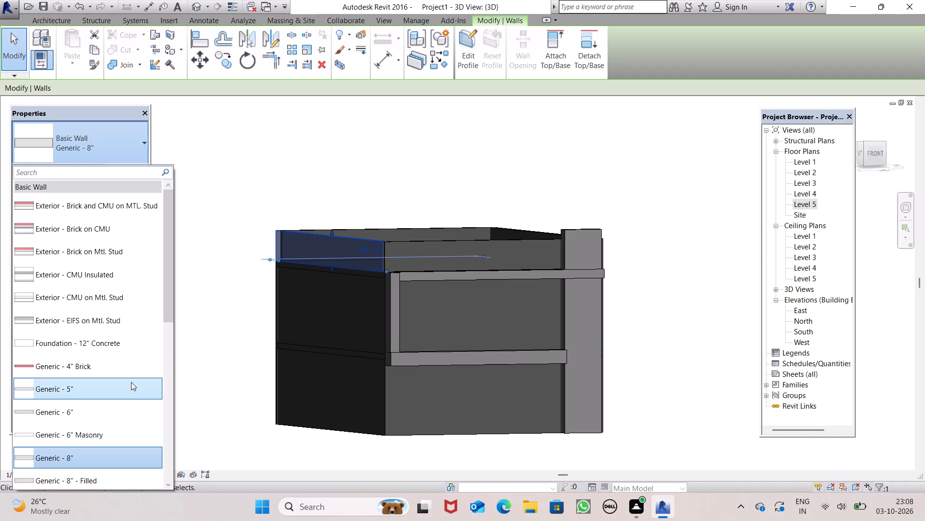
{"action": "left_click", "coordinate": [134, 370]}
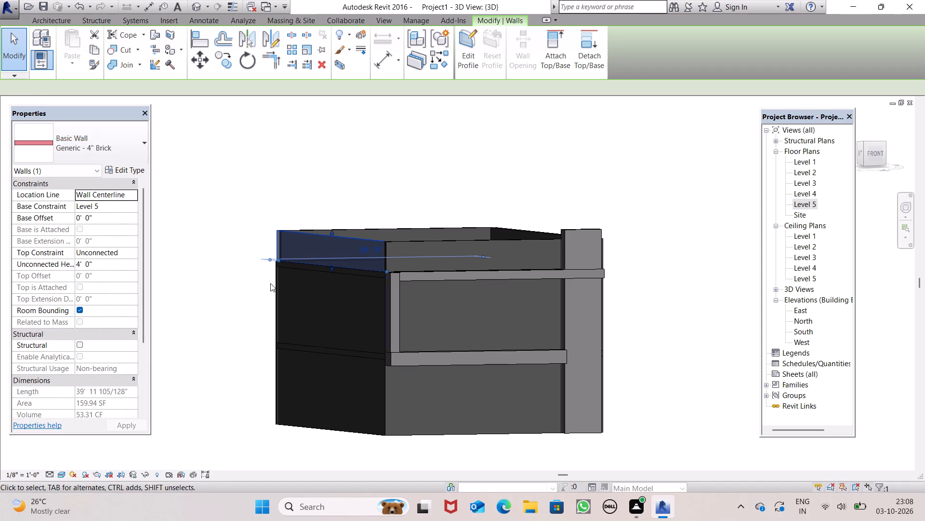
Change the front parapet wall's type from the generic wall to Exterior - Brick on CMU.
{"action": "left_click", "coordinate": [336, 255]}
{"action": "scroll", "coordinate": [390, 259], "scroll_direction": "down", "scroll_amount": 1}
{"action": "scroll", "coordinate": [376, 247], "scroll_direction": "up", "scroll_amount": 2}
{"action": "scroll", "coordinate": [376, 247], "scroll_direction": "down", "scroll_amount": 1}
{"action": "scroll", "coordinate": [376, 247], "scroll_direction": "up", "scroll_amount": 5}
{"action": "scroll", "coordinate": [428, 302], "scroll_direction": "down", "scroll_amount": 5}
{"action": "middle_click_drag", "start_coordinate": [429, 300], "coordinate": [364, 435], "text": "shift"}
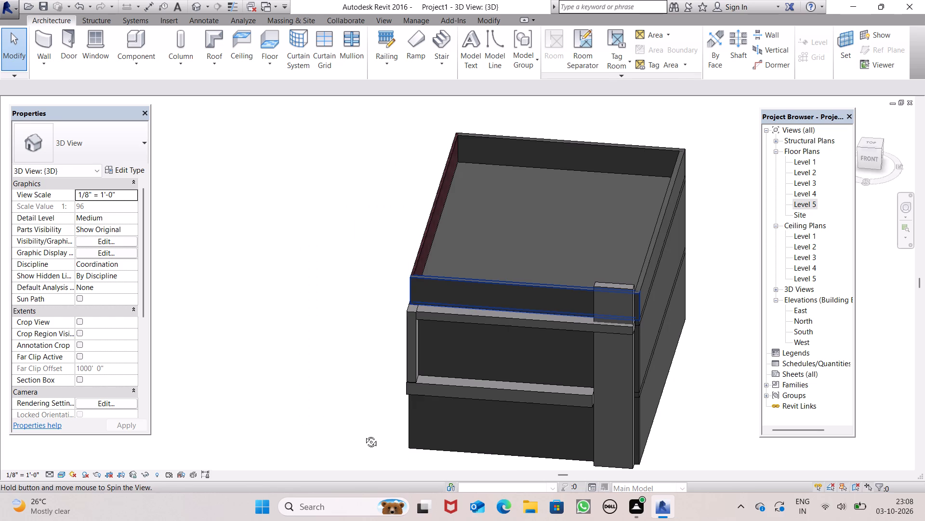
{"action": "middle_click_drag", "start_coordinate": [364, 435], "coordinate": [375, 424], "text": "shift"}
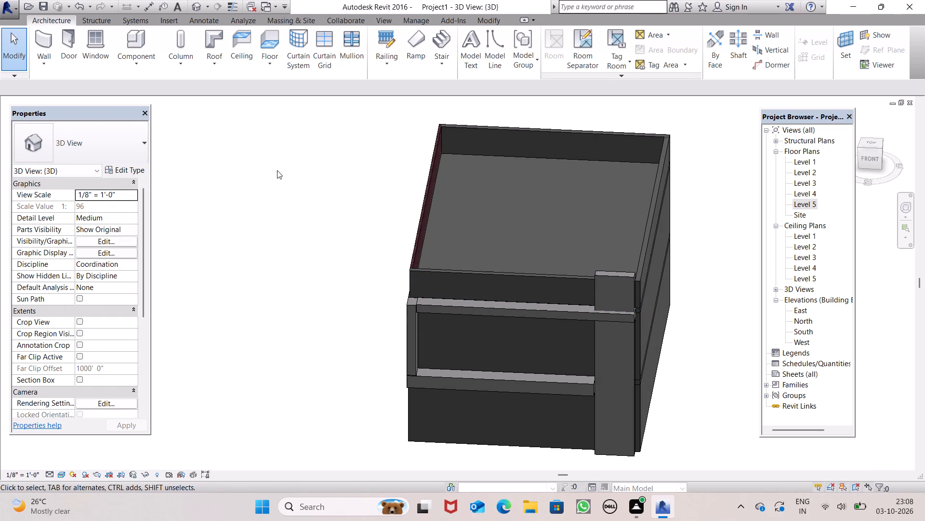
{"action": "left_click", "coordinate": [539, 275]}
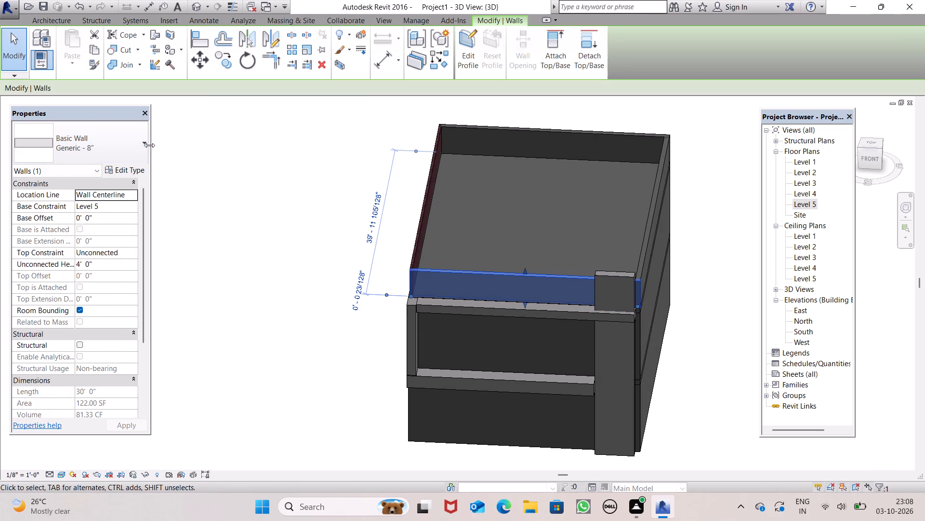
{"action": "left_click", "coordinate": [146, 145]}
{"action": "scroll", "coordinate": [105, 304], "scroll_direction": "down", "scroll_amount": 2}
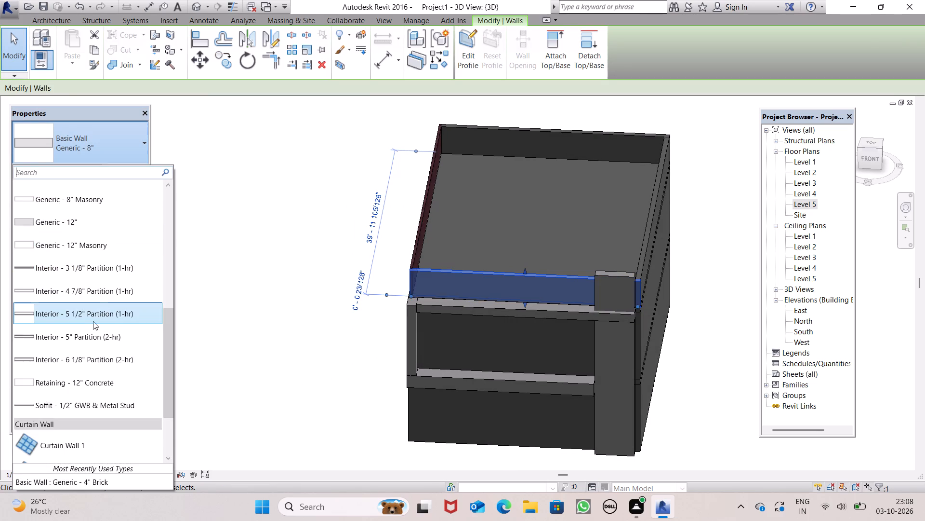
{"action": "scroll", "coordinate": [93, 316], "scroll_direction": "down", "scroll_amount": 7}
{"action": "scroll", "coordinate": [103, 325], "scroll_direction": "up", "scroll_amount": 3}
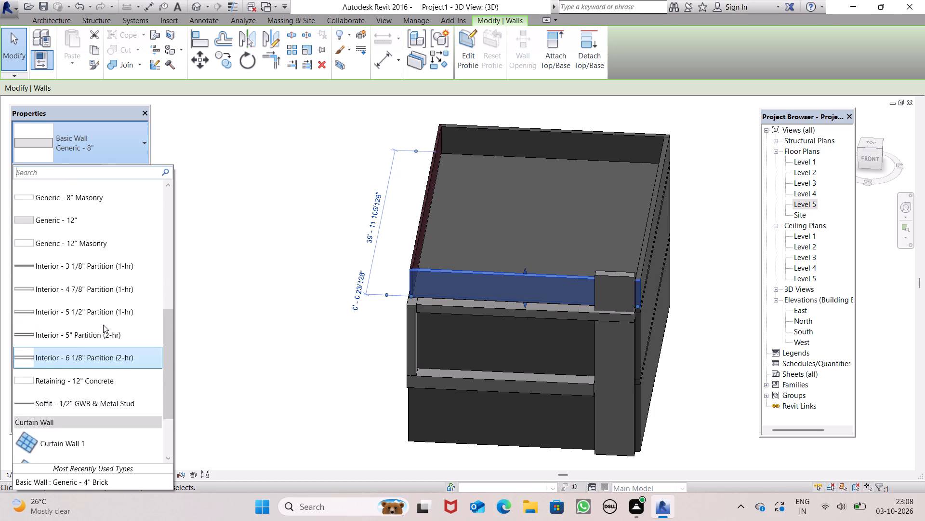
{"action": "scroll", "coordinate": [103, 325], "scroll_direction": "up", "scroll_amount": 9}
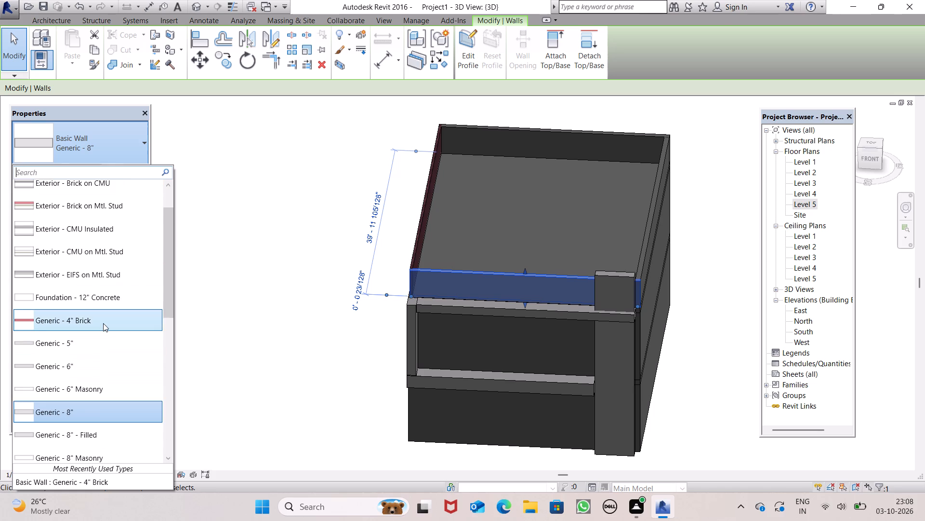
{"action": "scroll", "coordinate": [101, 323], "scroll_direction": "up", "scroll_amount": 1}
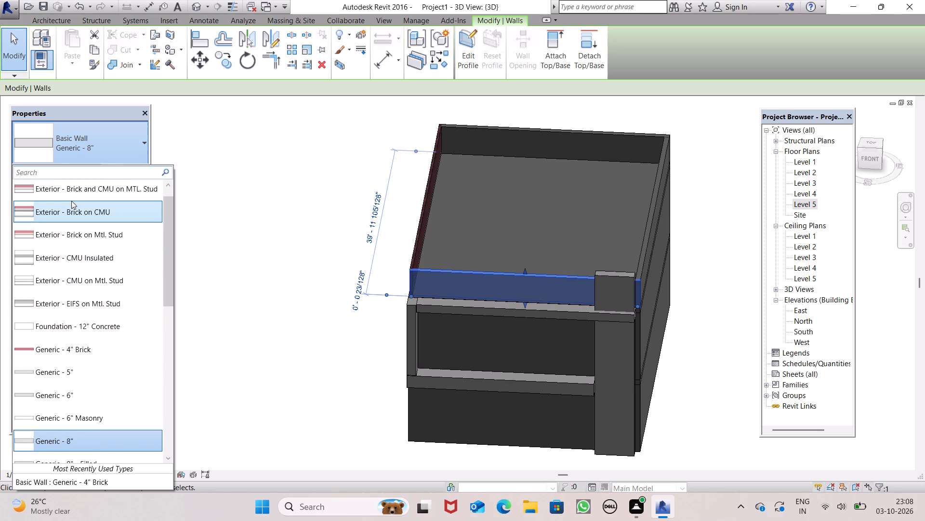
{"action": "left_click", "coordinate": [68, 210]}
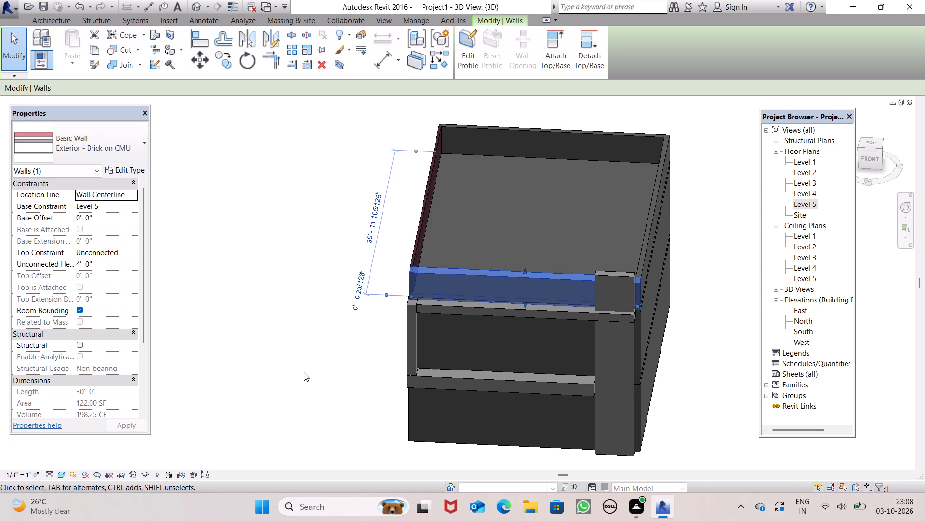
{"action": "left_click", "coordinate": [321, 347]}
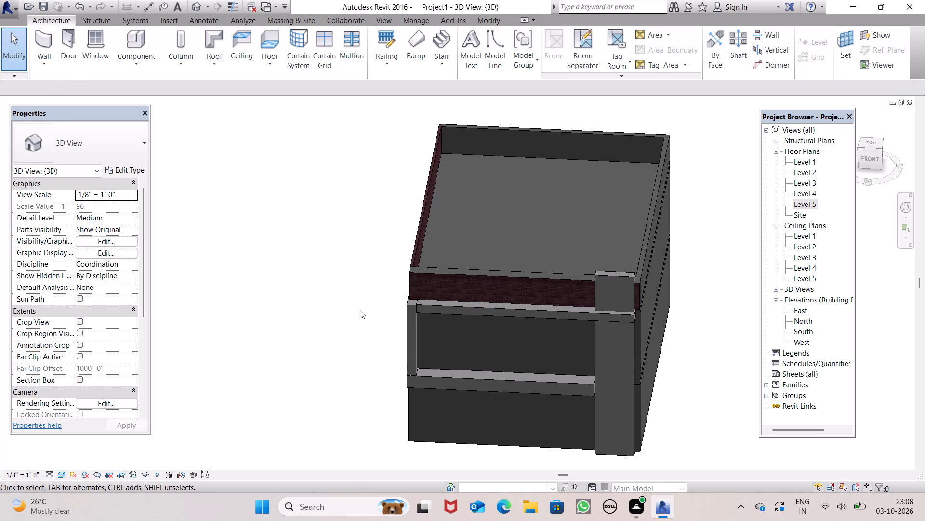
Change the left parapet wall's type to Exterior - Brick on CMU.
{"action": "scroll", "coordinate": [378, 304], "scroll_direction": "up", "scroll_amount": 4}
{"action": "middle_click_drag", "start_coordinate": [416, 303], "coordinate": [586, 272]}
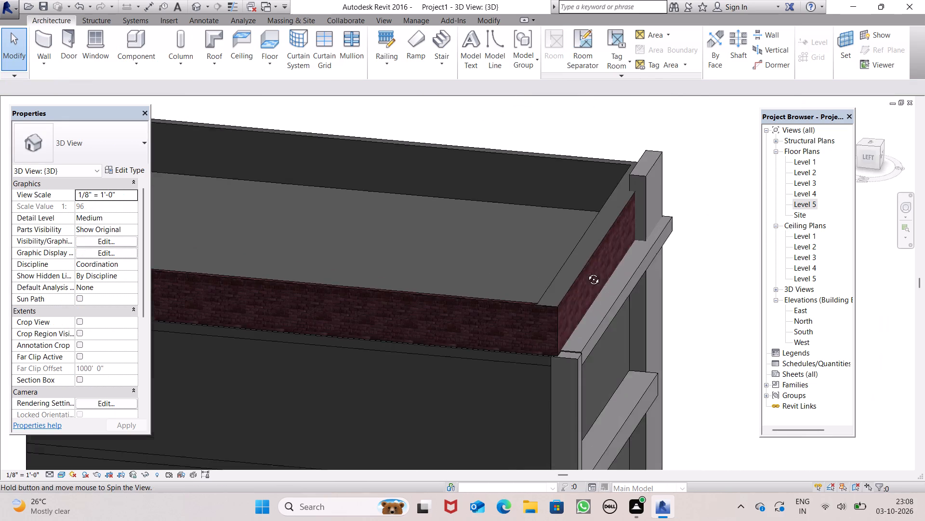
{"action": "middle_click_drag", "start_coordinate": [586, 272], "coordinate": [588, 272]}
{"action": "left_click", "coordinate": [517, 331]}
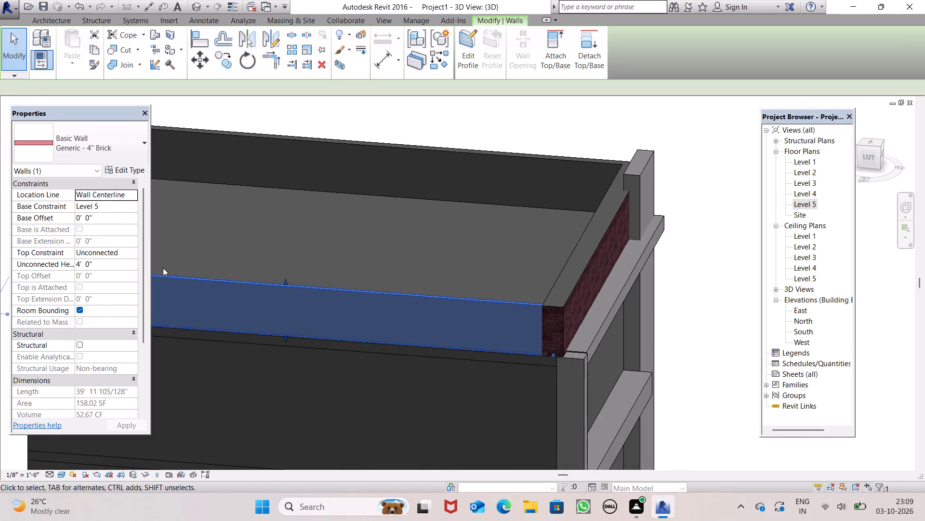
{"action": "left_click", "coordinate": [145, 145]}
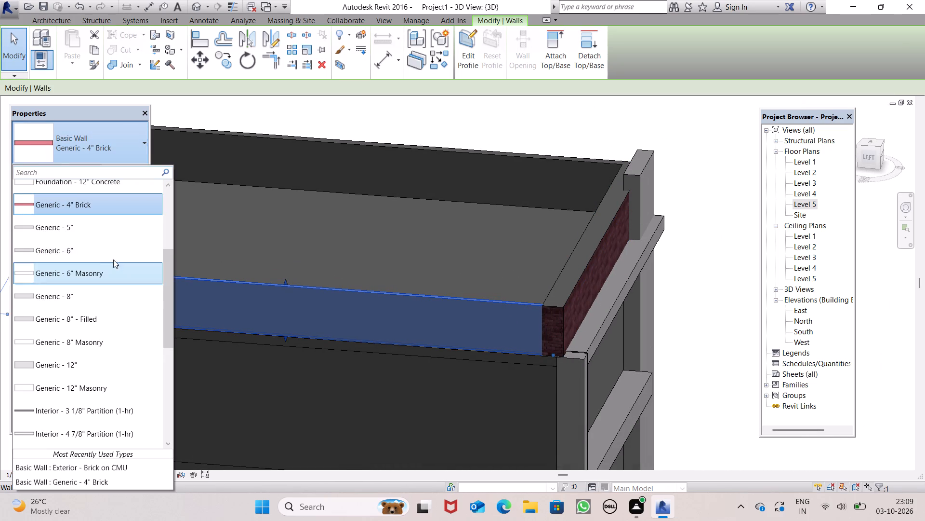
{"action": "scroll", "coordinate": [103, 304], "scroll_direction": "up", "scroll_amount": 7}
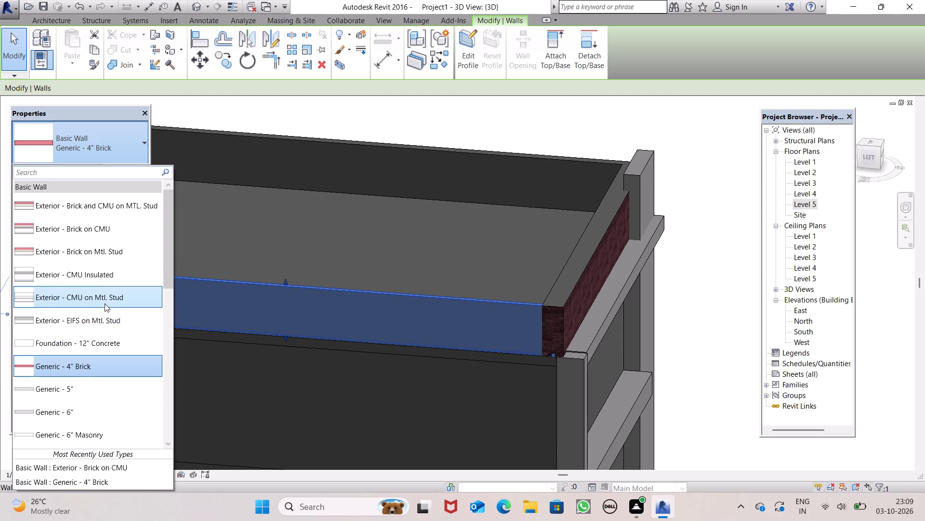
{"action": "scroll", "coordinate": [97, 288], "scroll_direction": "up", "scroll_amount": 1}
{"action": "left_click", "coordinate": [117, 232]}
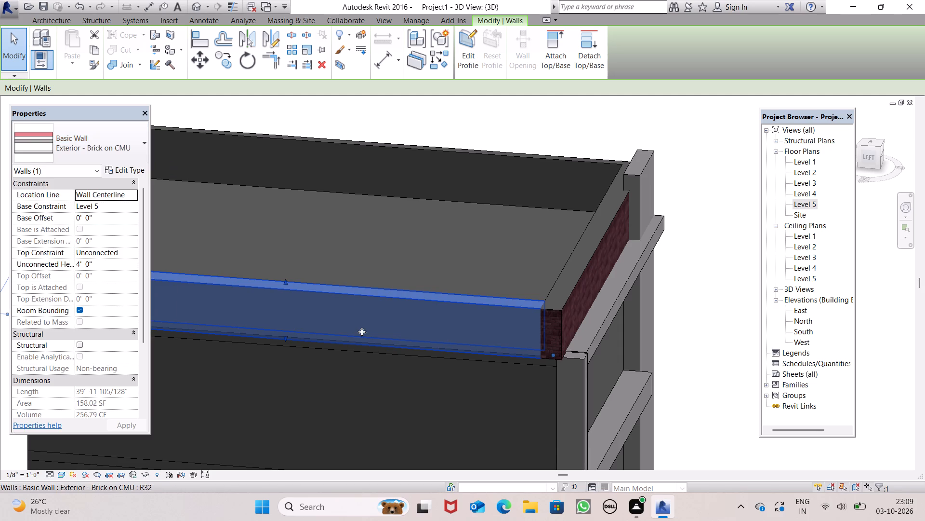
{"action": "left_click", "coordinate": [362, 331]}
{"action": "left_click", "coordinate": [396, 327]}
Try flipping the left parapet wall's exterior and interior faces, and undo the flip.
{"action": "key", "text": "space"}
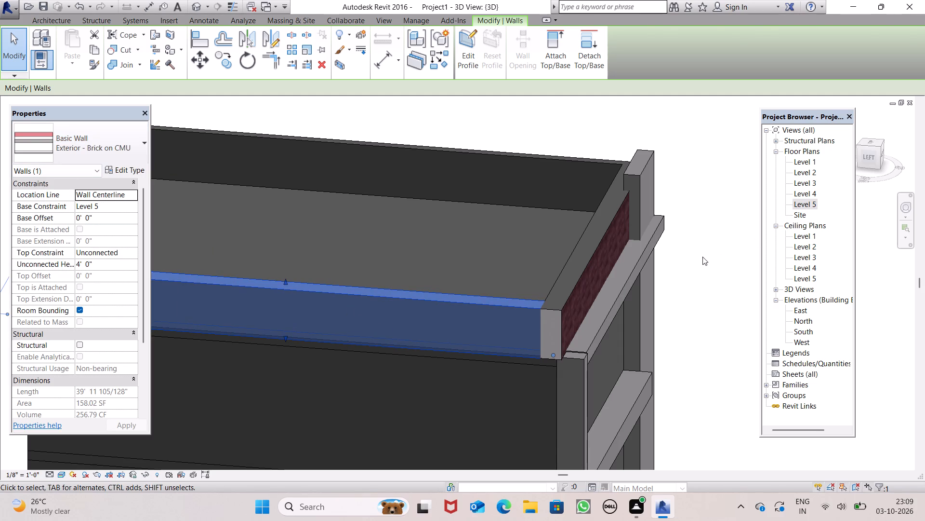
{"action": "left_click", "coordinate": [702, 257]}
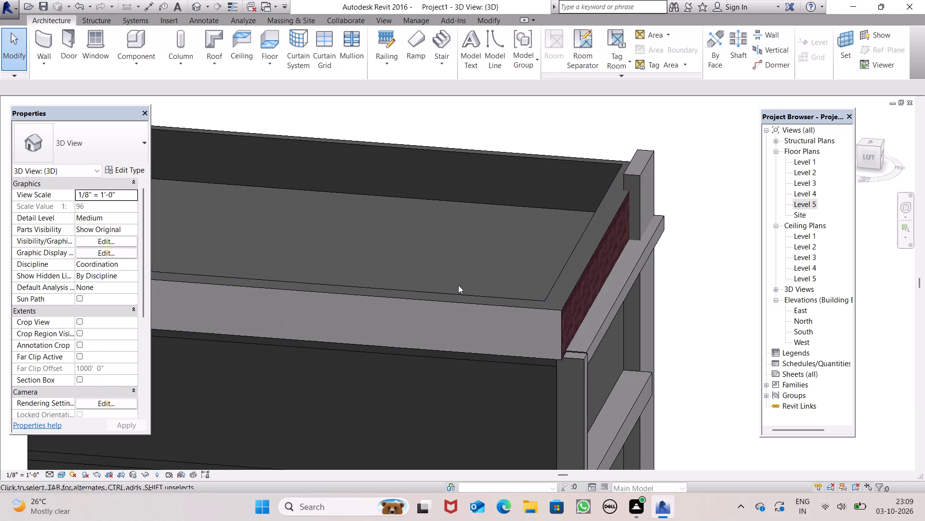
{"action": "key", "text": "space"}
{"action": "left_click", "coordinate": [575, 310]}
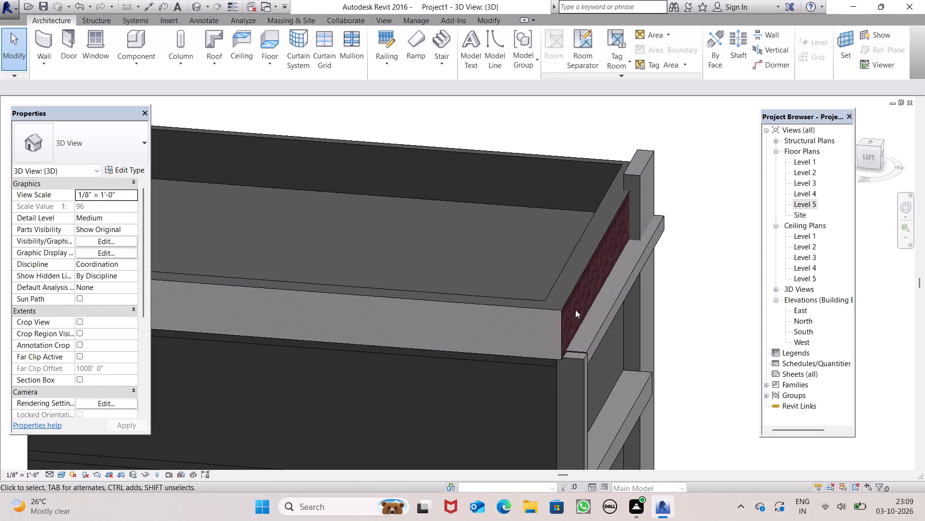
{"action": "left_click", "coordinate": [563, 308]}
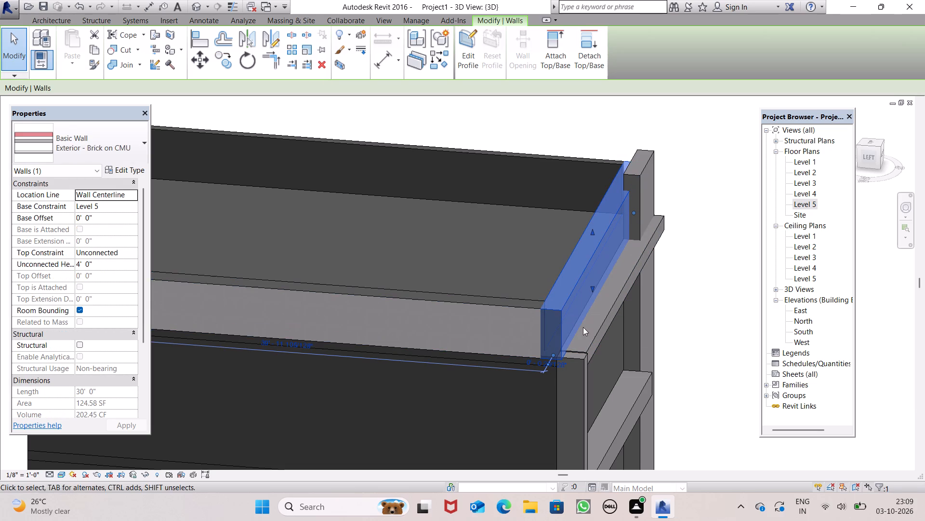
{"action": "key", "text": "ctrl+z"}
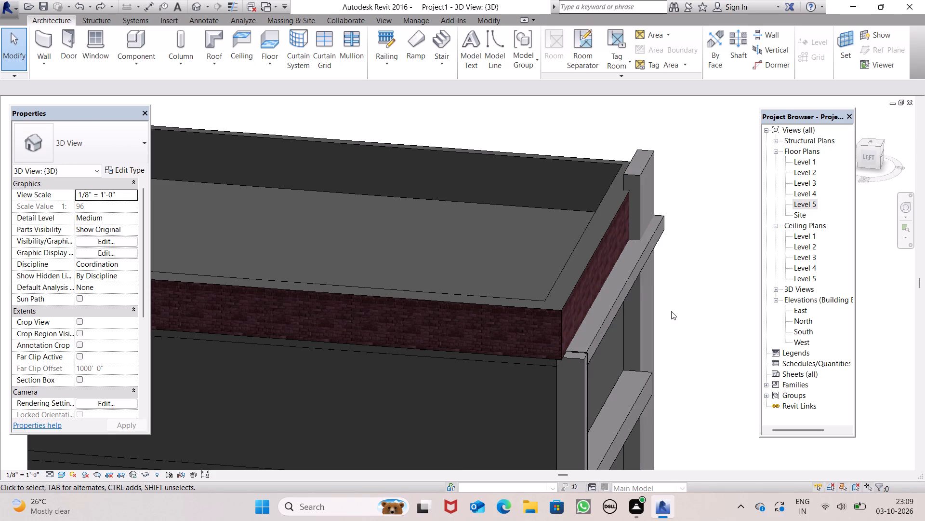
Examine the roof parapet from the left and front, selecting the front and left walls to check their types and brick faces.
{"action": "scroll", "coordinate": [671, 311], "scroll_direction": "down", "scroll_amount": 3}
{"action": "middle_click_drag", "start_coordinate": [663, 311], "coordinate": [633, 421], "text": "shift"}
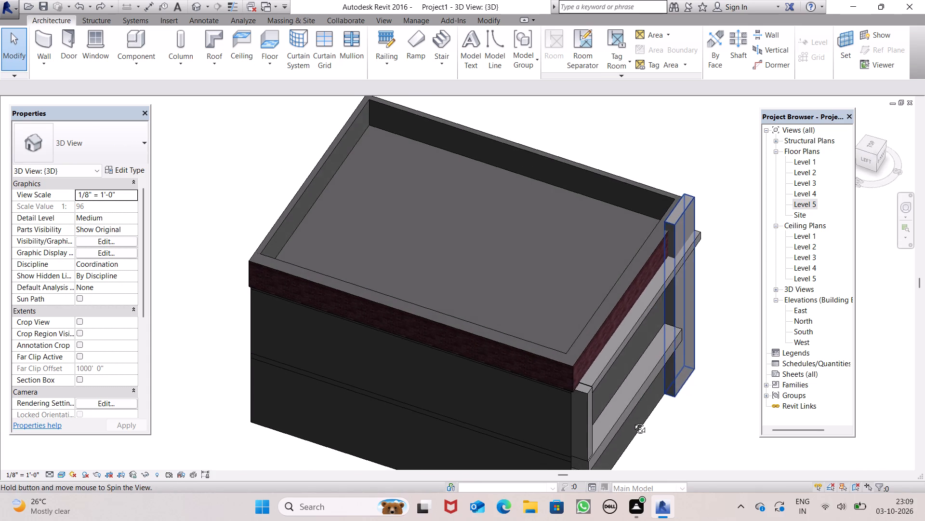
{"action": "middle_click_drag", "start_coordinate": [633, 421], "coordinate": [434, 294], "text": "shift"}
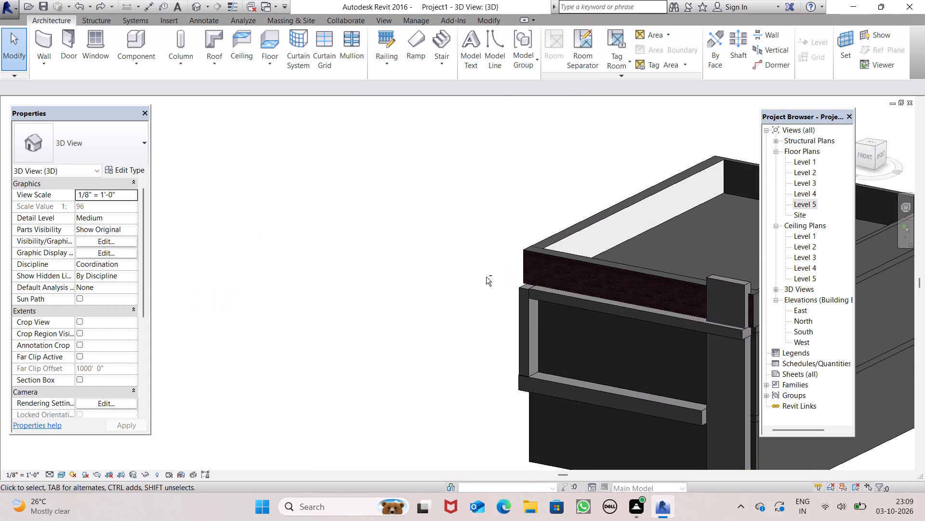
{"action": "left_click", "coordinate": [573, 270]}
{"action": "left_click", "coordinate": [444, 296]}
{"action": "scroll", "coordinate": [442, 299], "scroll_direction": "down", "scroll_amount": 3}
{"action": "left_click", "coordinate": [550, 289]}
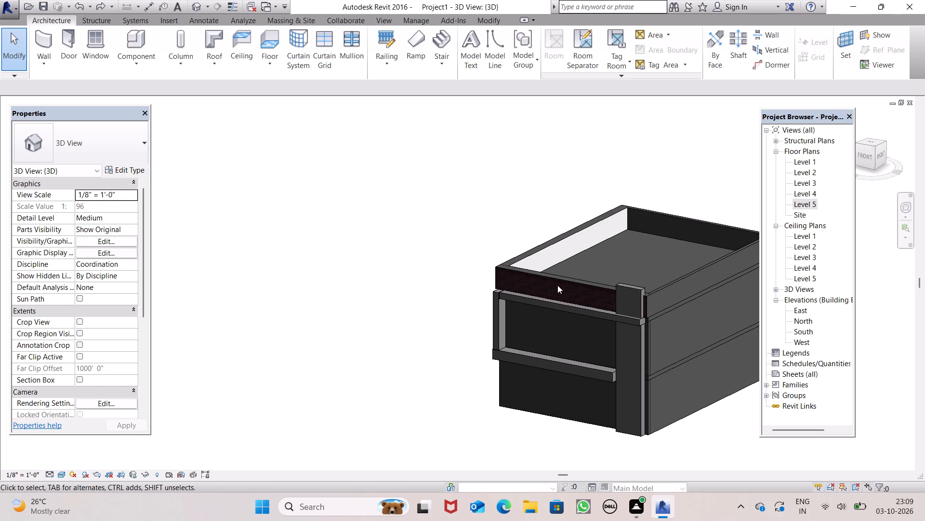
{"action": "left_click", "coordinate": [557, 285]}
{"action": "left_click", "coordinate": [568, 280]}
{"action": "scroll", "coordinate": [472, 294], "scroll_direction": "down", "scroll_amount": 1}
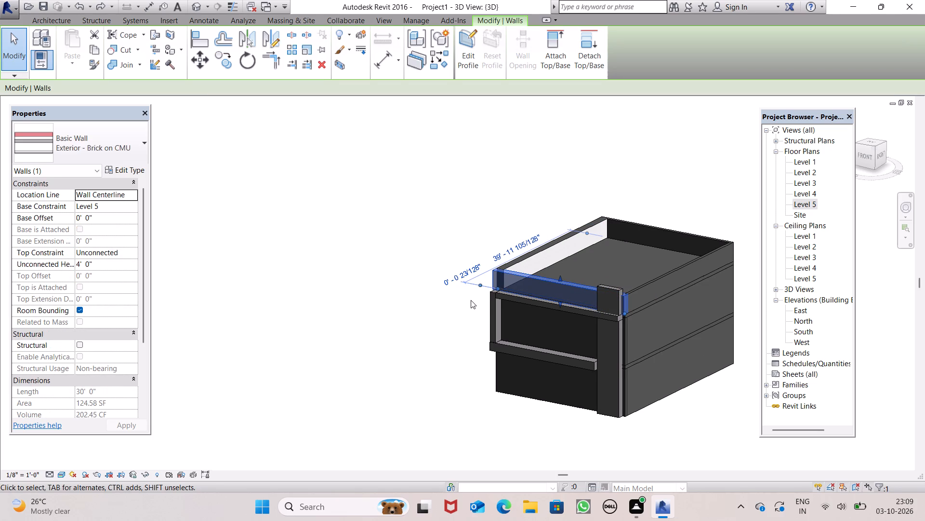
{"action": "middle_click_drag", "start_coordinate": [482, 309], "coordinate": [627, 289]}
{"action": "left_click", "coordinate": [471, 401]}
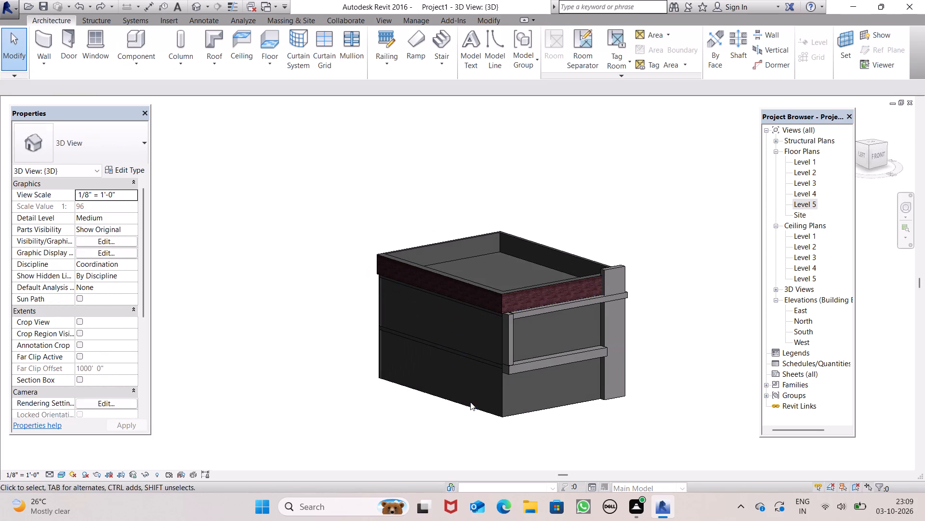
{"action": "left_click", "coordinate": [495, 294]}
{"action": "scroll", "coordinate": [495, 294], "scroll_direction": "down", "scroll_amount": 2}
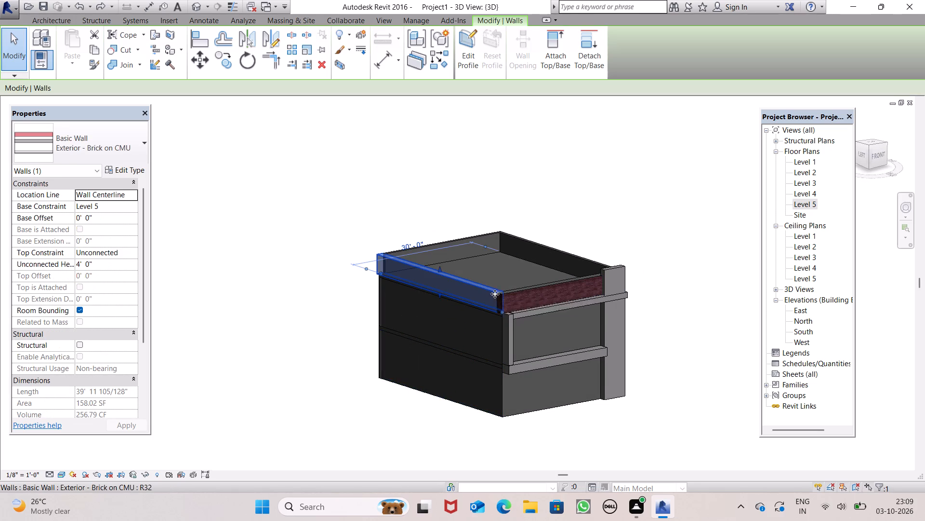
{"action": "scroll", "coordinate": [495, 294], "scroll_direction": "down", "scroll_amount": 1}
{"action": "left_click", "coordinate": [663, 309]}
Change the right parapet wall's type to Exterior - Brick on CMU.
{"action": "scroll", "coordinate": [609, 315], "scroll_direction": "down", "scroll_amount": 3}
{"action": "middle_click_drag", "start_coordinate": [611, 320], "coordinate": [305, 335], "text": "shift"}
{"action": "scroll", "coordinate": [632, 310], "scroll_direction": "up", "scroll_amount": 9}
{"action": "scroll", "coordinate": [581, 339], "scroll_direction": "up", "scroll_amount": 2}
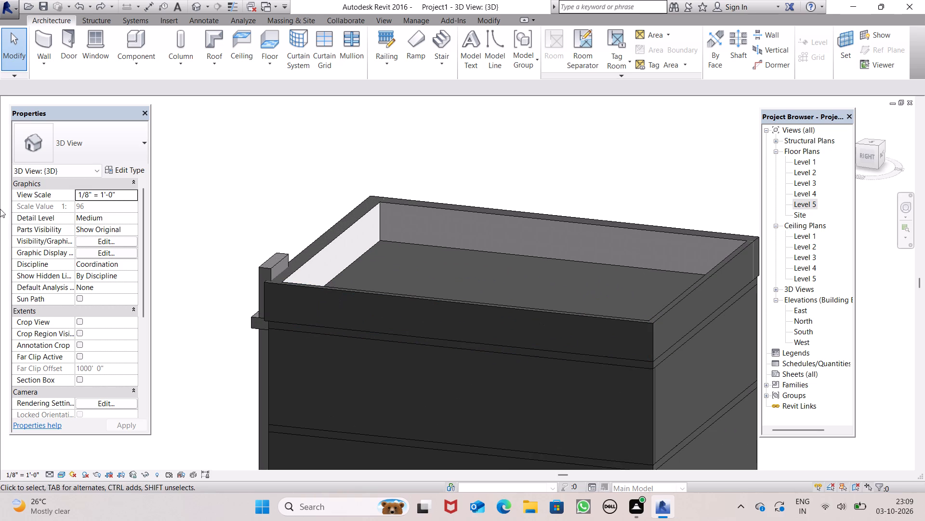
{"action": "left_click", "coordinate": [337, 295]}
{"action": "scroll", "coordinate": [288, 270], "scroll_direction": "down", "scroll_amount": 3}
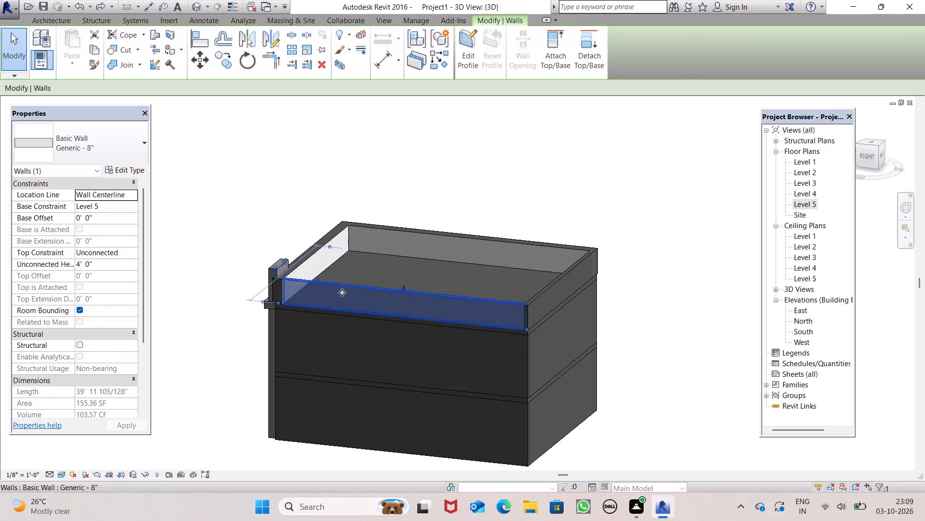
{"action": "middle_click_drag", "start_coordinate": [350, 295], "coordinate": [378, 445]}
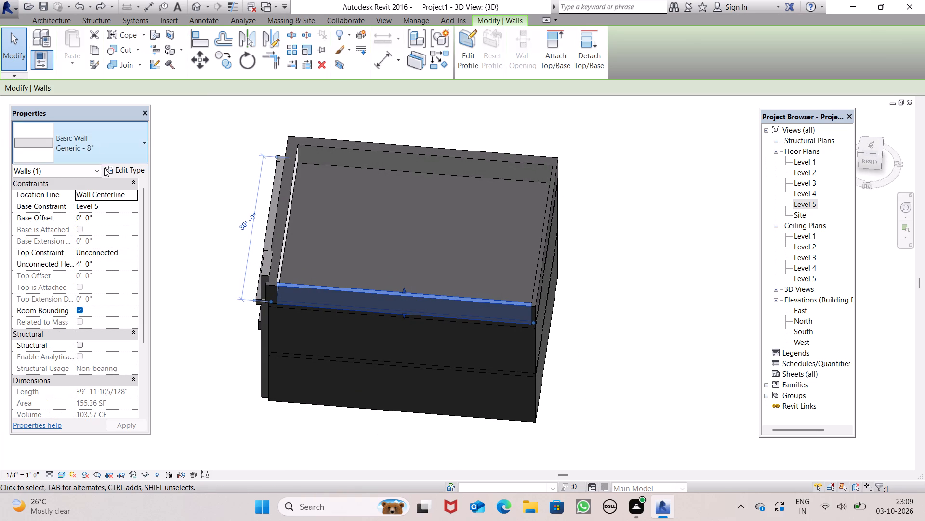
{"action": "left_click", "coordinate": [145, 150]}
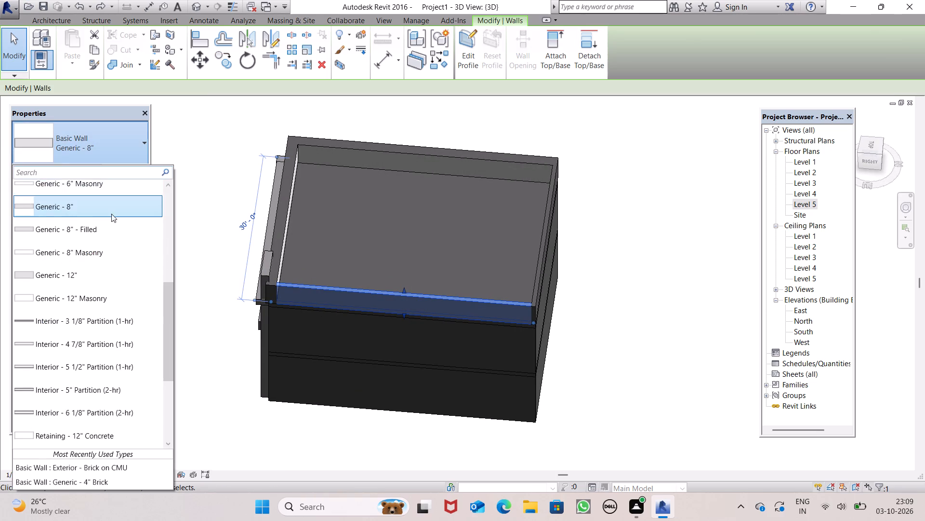
{"action": "scroll", "coordinate": [112, 213], "scroll_direction": "up", "scroll_amount": 12}
{"action": "left_click", "coordinate": [109, 223]}
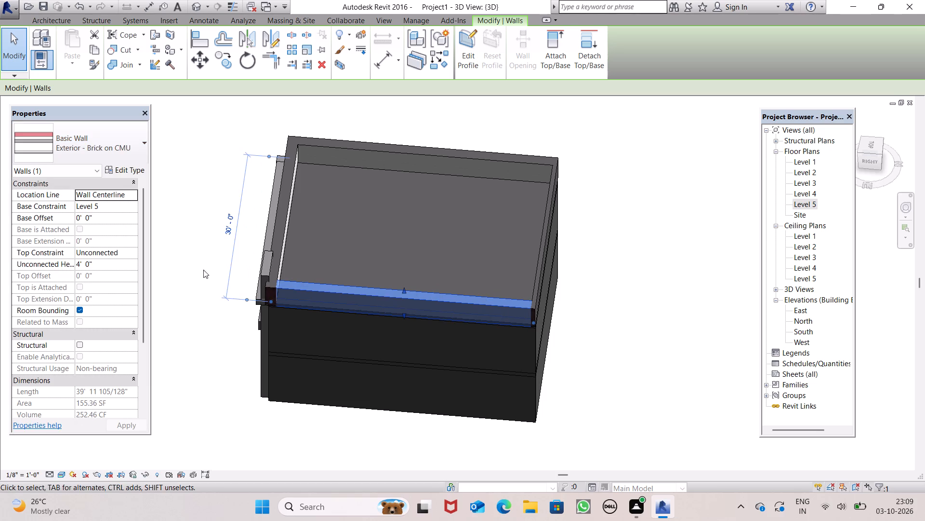
{"action": "scroll", "coordinate": [377, 315], "scroll_direction": "up", "scroll_amount": 5}
{"action": "scroll", "coordinate": [534, 357], "scroll_direction": "down", "scroll_amount": 6}
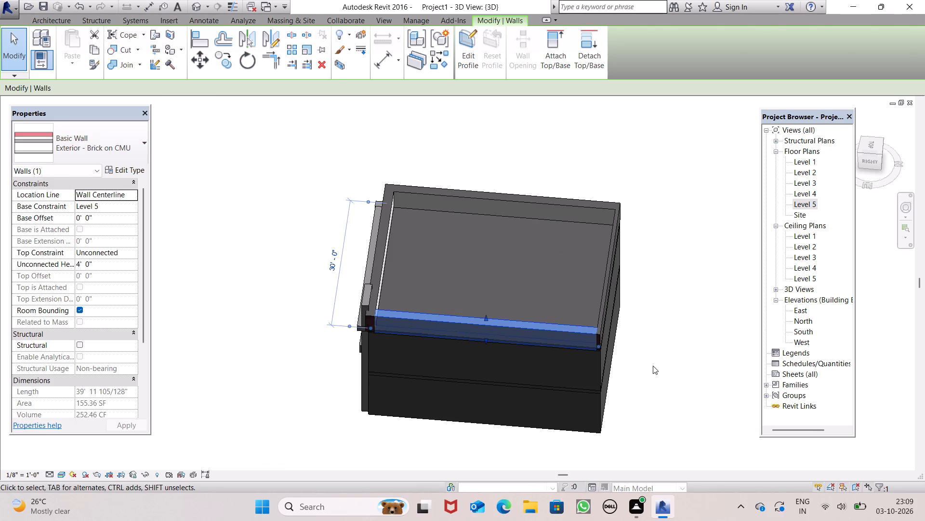
{"action": "left_click", "coordinate": [653, 365]}
Change the back parapet wall's type to Exterior - Brick on CMU.
{"action": "scroll", "coordinate": [622, 348], "scroll_direction": "up", "scroll_amount": 2}
{"action": "middle_click_drag", "start_coordinate": [622, 348], "coordinate": [444, 213], "text": "shift"}
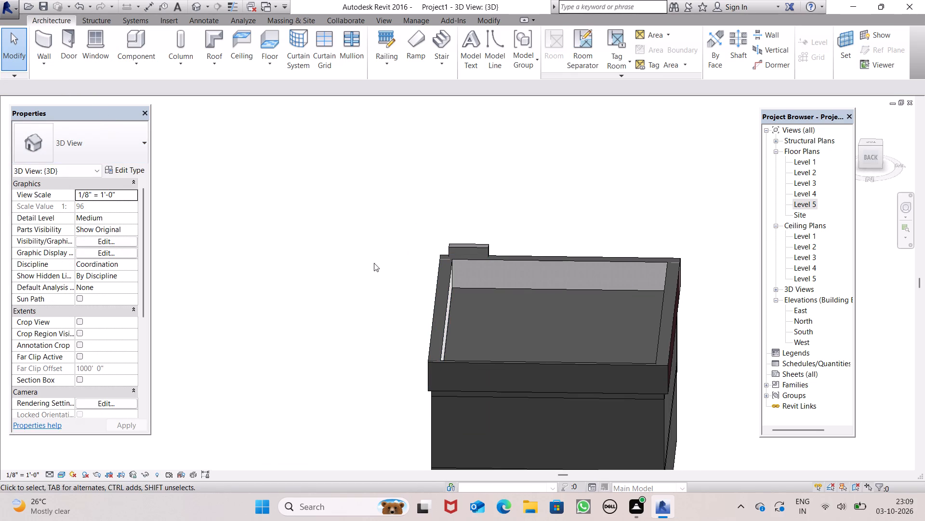
{"action": "left_click", "coordinate": [467, 367]}
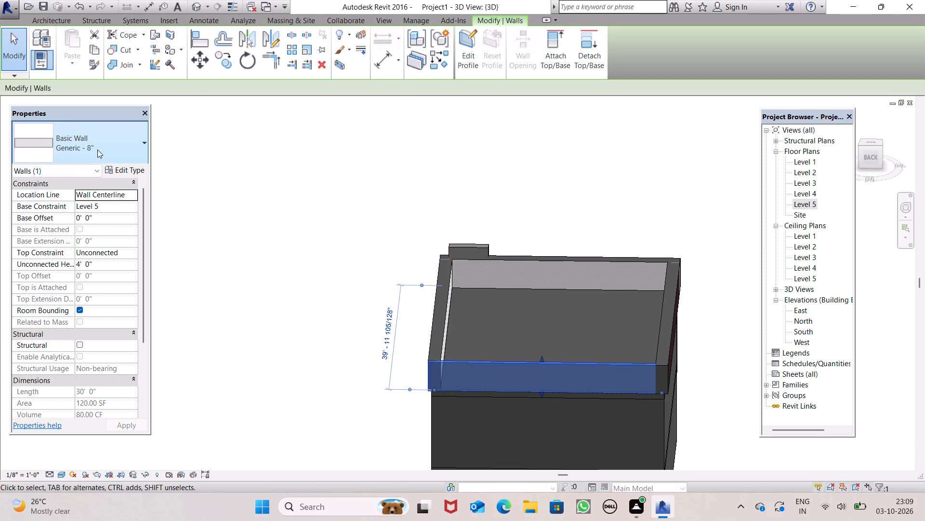
{"action": "left_click", "coordinate": [142, 146]}
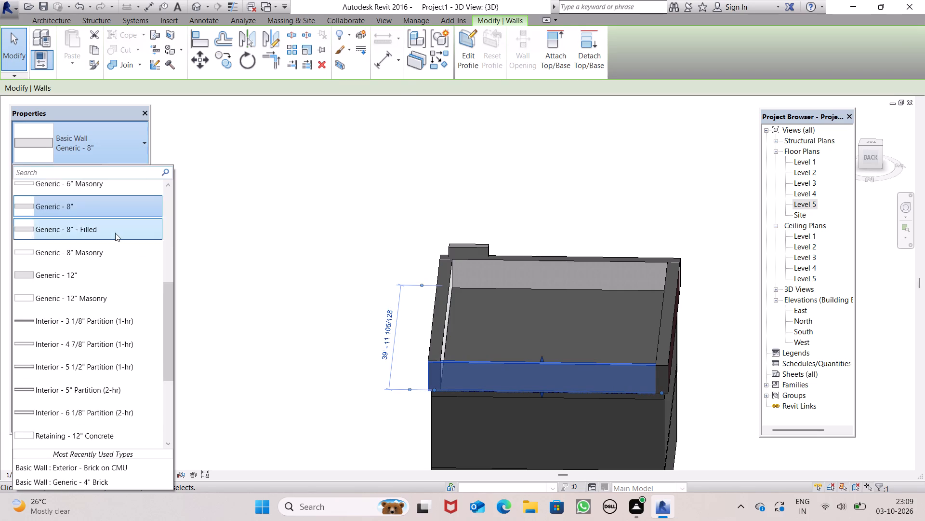
{"action": "scroll", "coordinate": [108, 269], "scroll_direction": "up", "scroll_amount": 15}
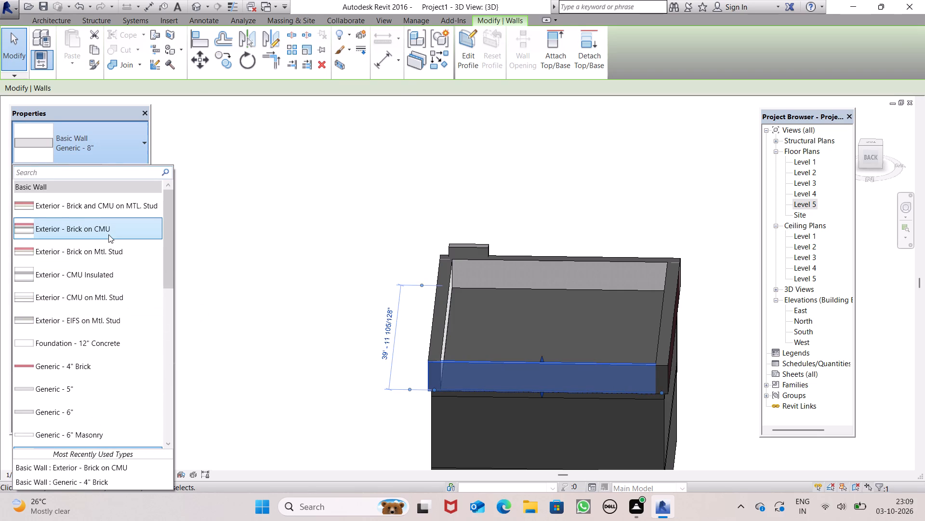
{"action": "left_click", "coordinate": [109, 232]}
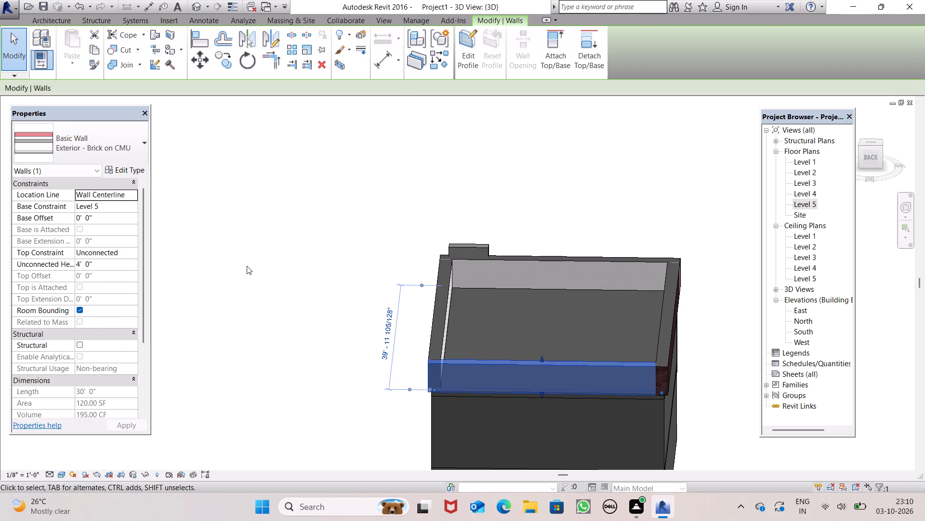
{"action": "left_click", "coordinate": [248, 272]}
Examine the brick faces of the roof parapet from the back, right and front sides of the building.
{"action": "scroll", "coordinate": [465, 287], "scroll_direction": "down", "scroll_amount": 4}
{"action": "middle_click_drag", "start_coordinate": [498, 343], "coordinate": [585, 399]}
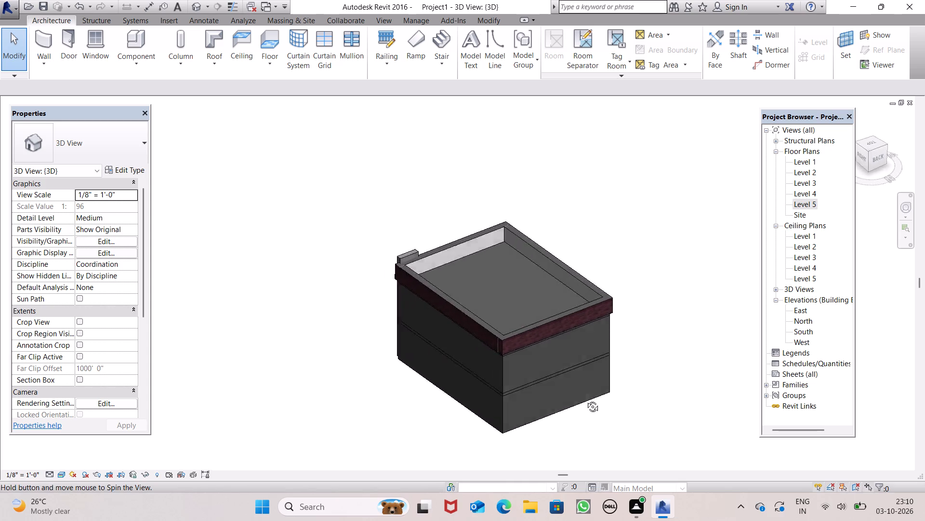
{"action": "middle_click_drag", "start_coordinate": [585, 399], "coordinate": [689, 284]}
{"action": "scroll", "coordinate": [549, 318], "scroll_direction": "up", "scroll_amount": 7, "text": "shift"}
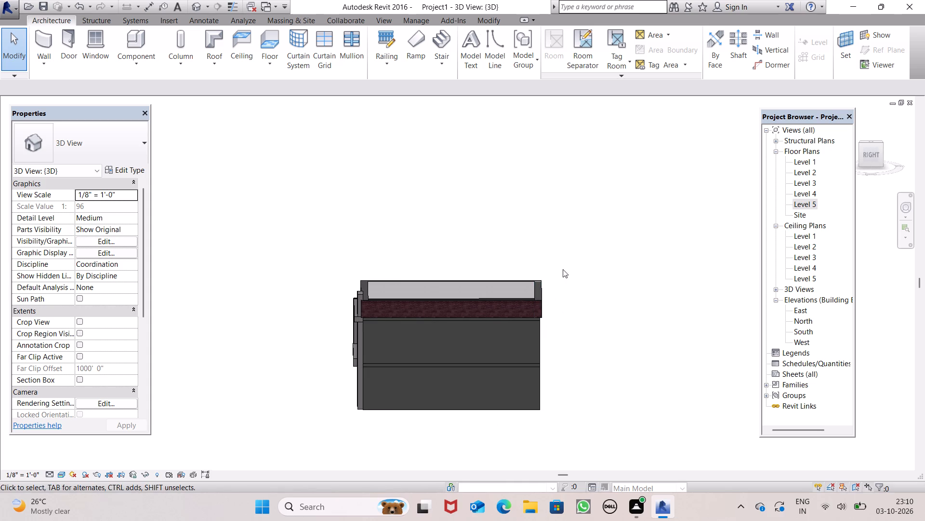
{"action": "scroll", "coordinate": [556, 260], "scroll_direction": "down", "scroll_amount": 5}
{"action": "middle_click_drag", "start_coordinate": [546, 271], "coordinate": [570, 467]}
{"action": "scroll", "coordinate": [494, 252], "scroll_direction": "up", "scroll_amount": 9}
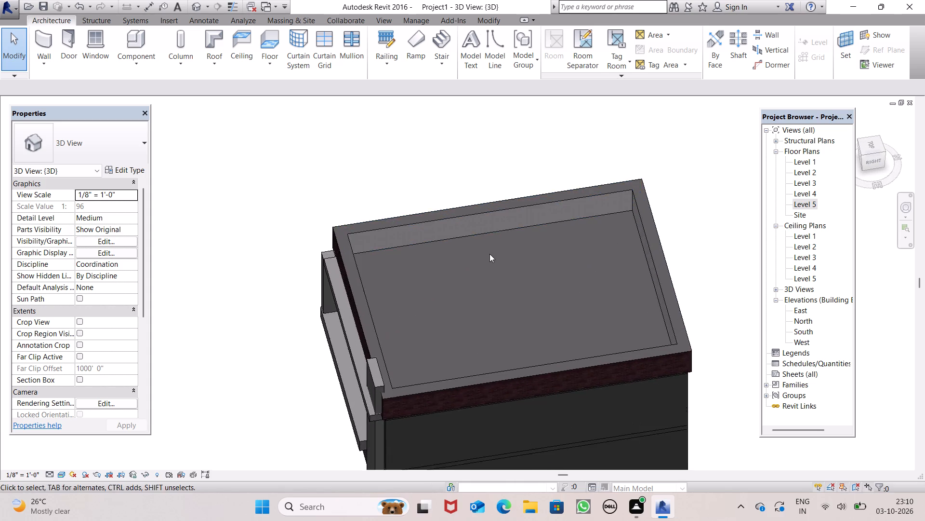
{"action": "scroll", "coordinate": [489, 257], "scroll_direction": "down", "scroll_amount": 4}
{"action": "middle_click_drag", "start_coordinate": [487, 316], "coordinate": [617, 248], "text": "shift"}
{"action": "scroll", "coordinate": [518, 368], "scroll_direction": "up", "scroll_amount": 6}
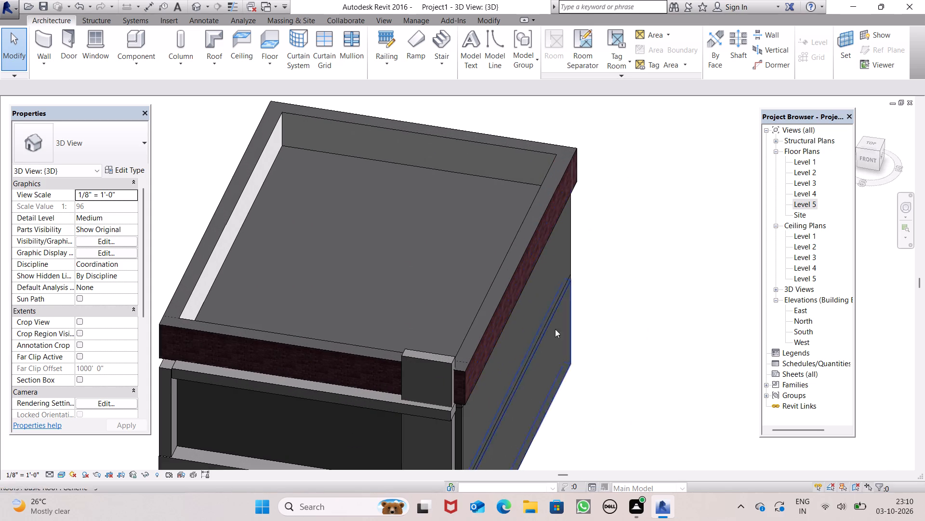
{"action": "scroll", "coordinate": [578, 311], "scroll_direction": "down", "scroll_amount": 8}
{"action": "middle_click_drag", "start_coordinate": [584, 340], "coordinate": [615, 187], "text": "shift"}
{"action": "scroll", "coordinate": [603, 321], "scroll_direction": "up", "scroll_amount": 5}
{"action": "scroll", "coordinate": [571, 231], "scroll_direction": "down", "scroll_amount": 3}
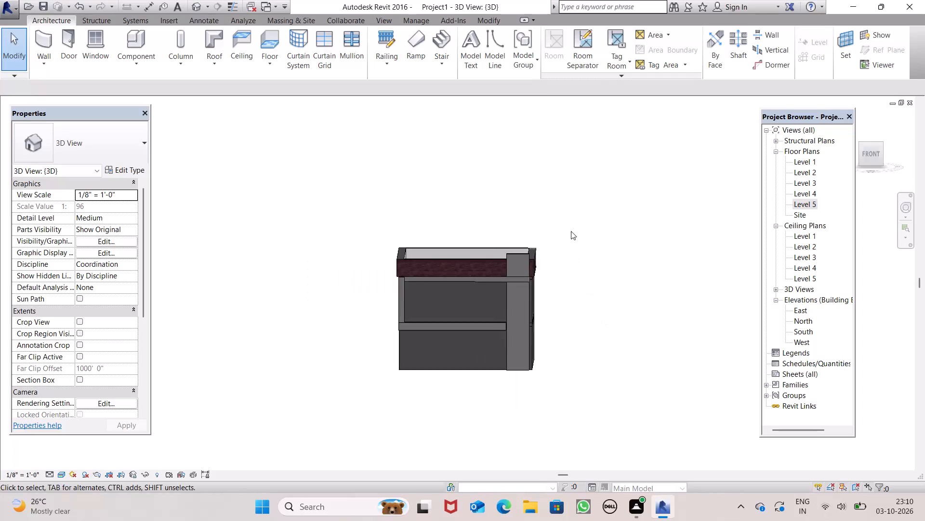
{"action": "scroll", "coordinate": [571, 231], "scroll_direction": "down", "scroll_amount": 1}
{"action": "scroll", "coordinate": [581, 281], "scroll_direction": "up", "scroll_amount": 5}
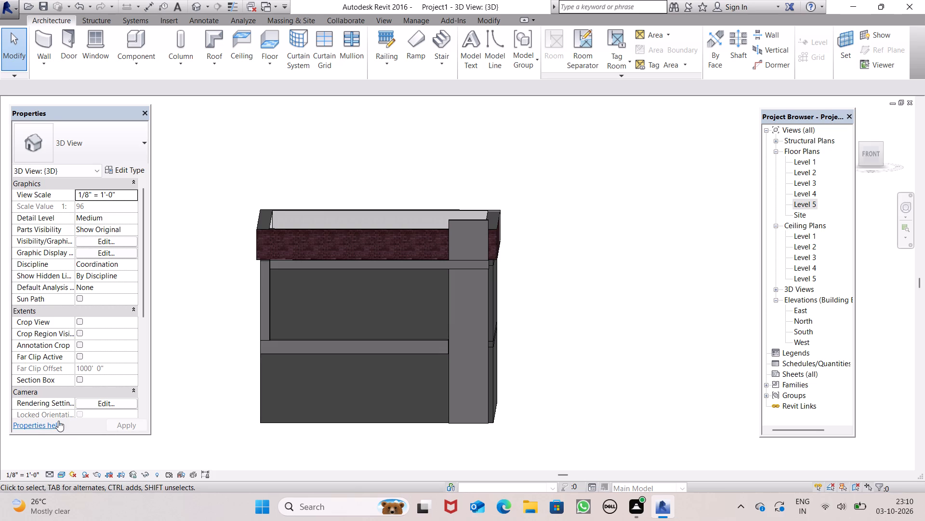
{"action": "scroll", "coordinate": [58, 421], "scroll_direction": "down", "scroll_amount": 2}
{"action": "scroll", "coordinate": [59, 474], "scroll_direction": "down", "scroll_amount": 1}
{"action": "scroll", "coordinate": [107, 492], "scroll_direction": "down", "scroll_amount": 5}
Select the front parapet wall to check its type, and examine the building from above, the front and below.
{"action": "left_click", "coordinate": [313, 245]}
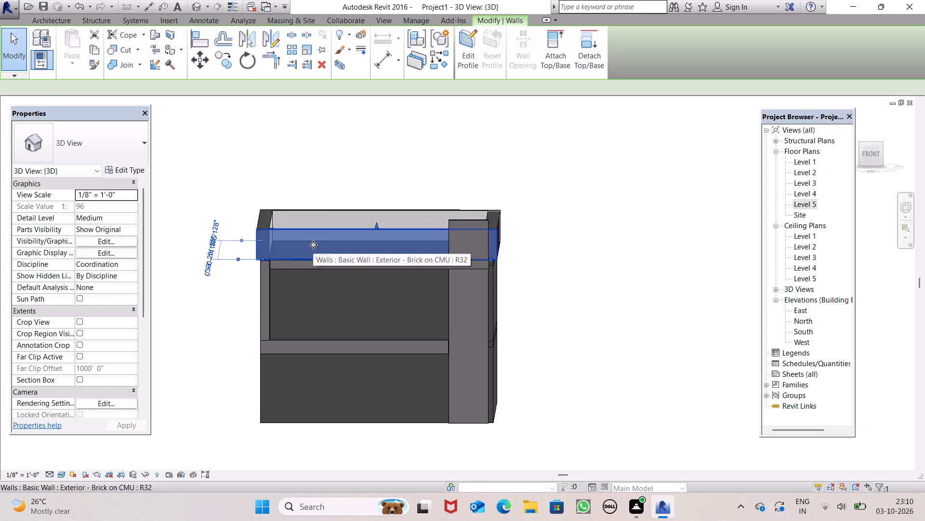
{"action": "scroll", "coordinate": [321, 238], "scroll_direction": "down", "scroll_amount": 2}
{"action": "middle_click_drag", "start_coordinate": [327, 234], "coordinate": [327, 339]}
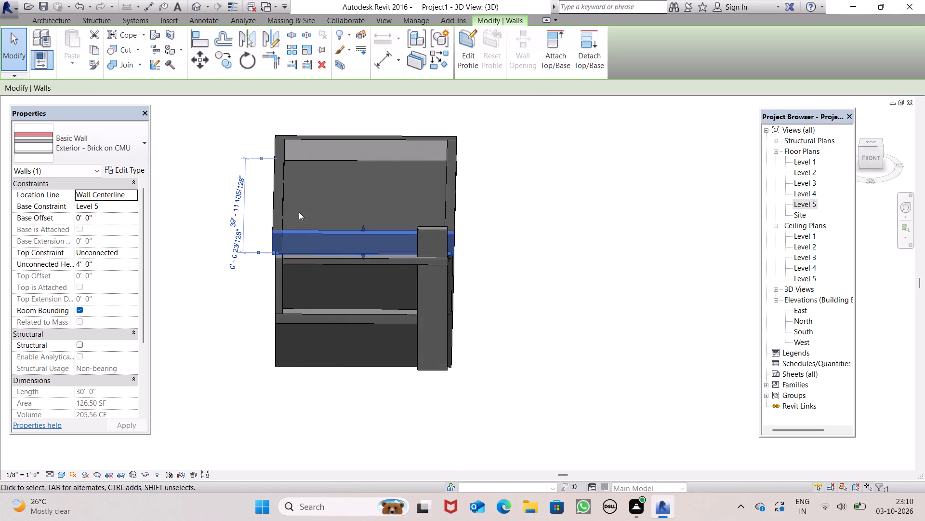
{"action": "scroll", "coordinate": [299, 211], "scroll_direction": "up", "scroll_amount": 4}
{"action": "scroll", "coordinate": [299, 212], "scroll_direction": "down", "scroll_amount": 1}
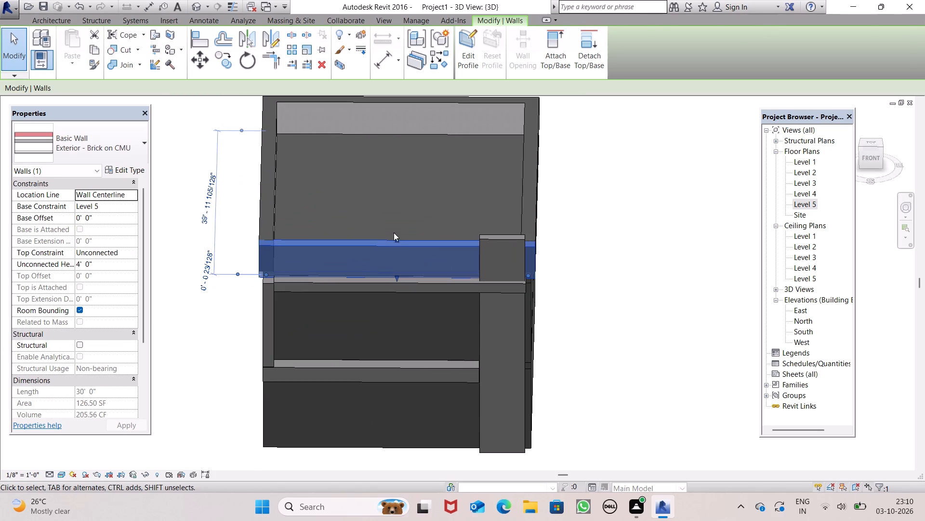
{"action": "left_click", "coordinate": [581, 261]}
{"action": "scroll", "coordinate": [518, 272], "scroll_direction": "down", "scroll_amount": 3}
{"action": "middle_click_drag", "start_coordinate": [518, 283], "coordinate": [523, 161], "text": "shift"}
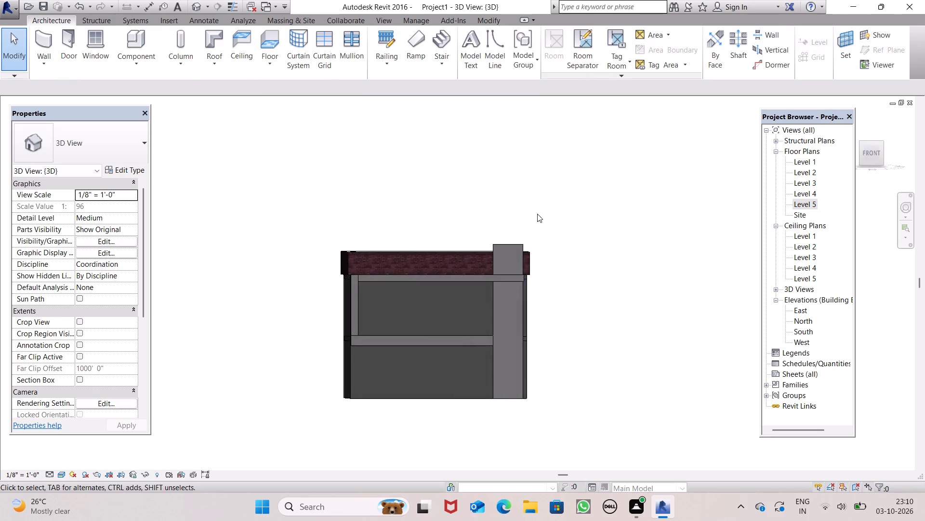
{"action": "scroll", "coordinate": [518, 226], "scroll_direction": "up", "scroll_amount": 5}
{"action": "scroll", "coordinate": [519, 253], "scroll_direction": "down", "scroll_amount": 4}
{"action": "middle_click_drag", "start_coordinate": [545, 311], "coordinate": [527, 277]}
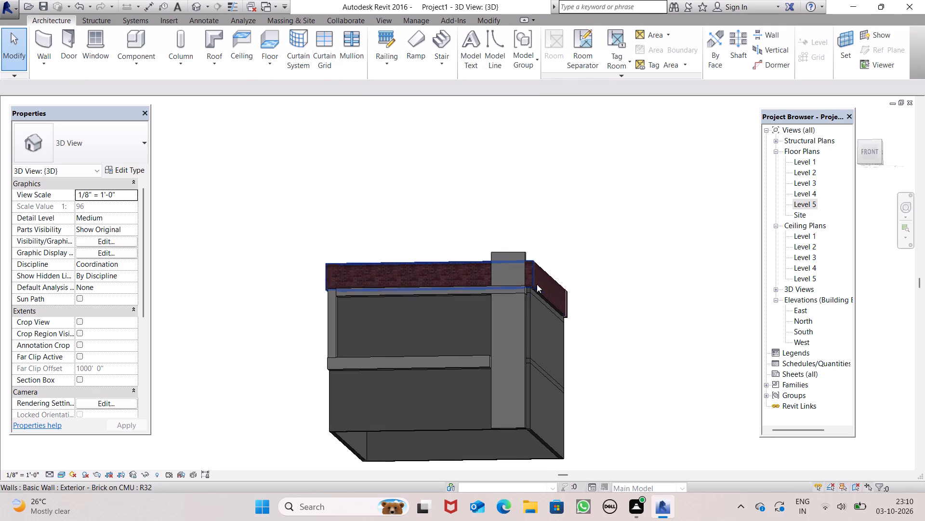
{"action": "scroll", "coordinate": [614, 407], "scroll_direction": "down", "scroll_amount": 6}
{"action": "middle_click_drag", "start_coordinate": [619, 410], "coordinate": [609, 348]}
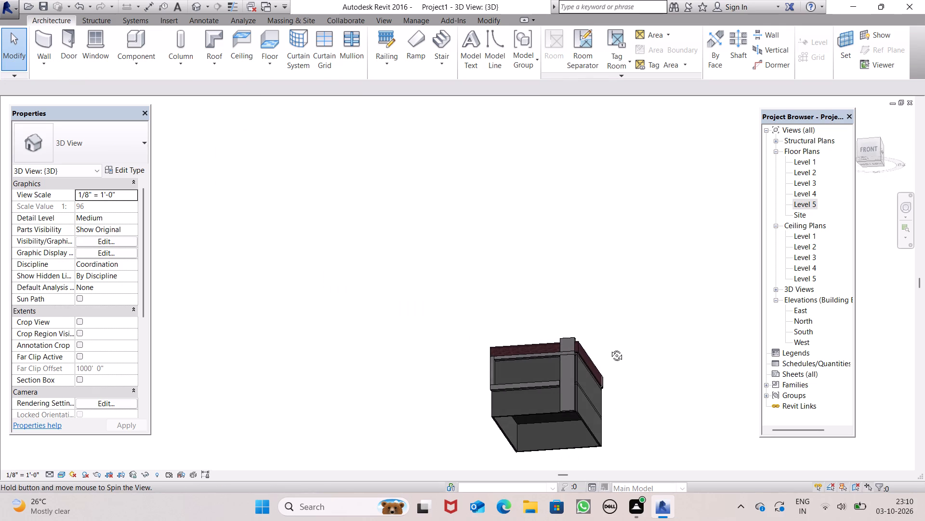
{"action": "middle_click_drag", "start_coordinate": [609, 348], "coordinate": [625, 485]}
{"action": "scroll", "coordinate": [583, 432], "scroll_direction": "up", "scroll_amount": 6}
{"action": "scroll", "coordinate": [551, 373], "scroll_direction": "up", "scroll_amount": 1}
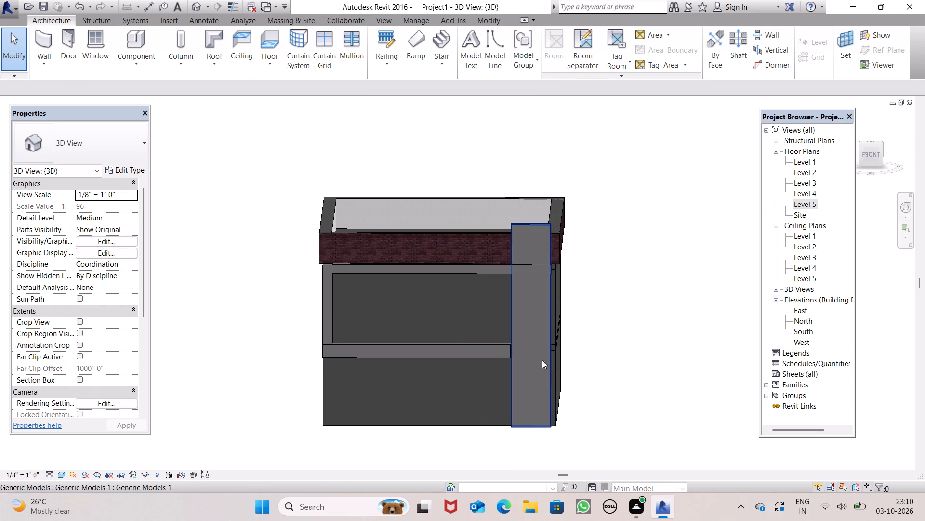
Create an architectural Generic - 12" floor on Level 1 with a rectangular boundary along the exterior walls' outer faces.
{"action": "double_click", "coordinate": [801, 160]}
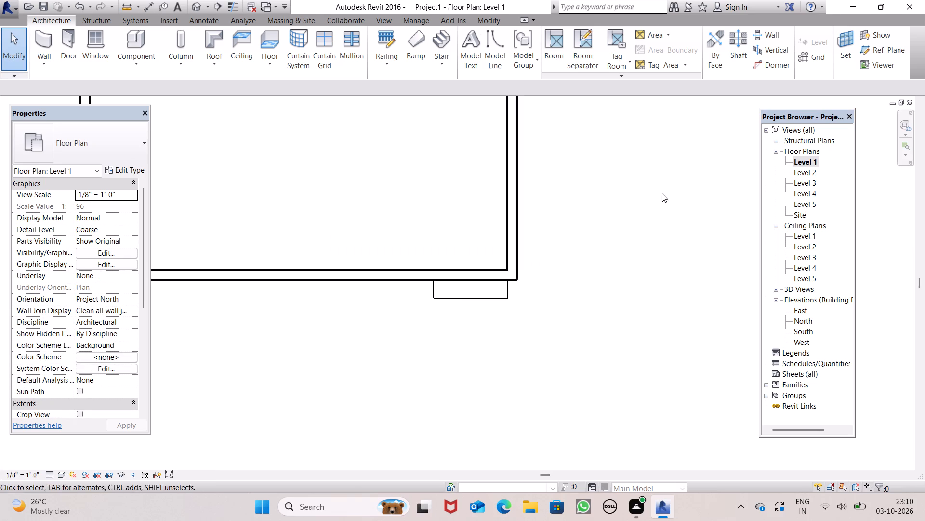
{"action": "scroll", "coordinate": [457, 295], "scroll_direction": "down", "scroll_amount": 10}
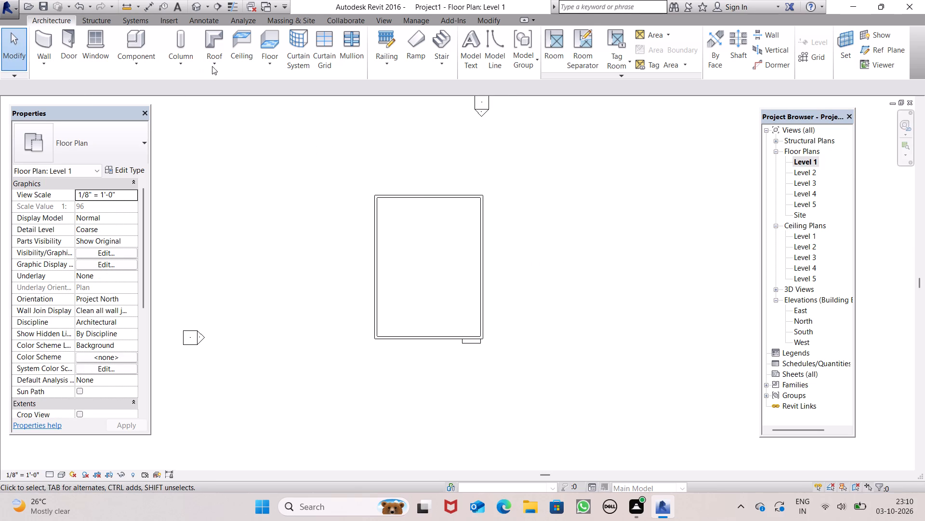
{"action": "left_click", "coordinate": [273, 66]}
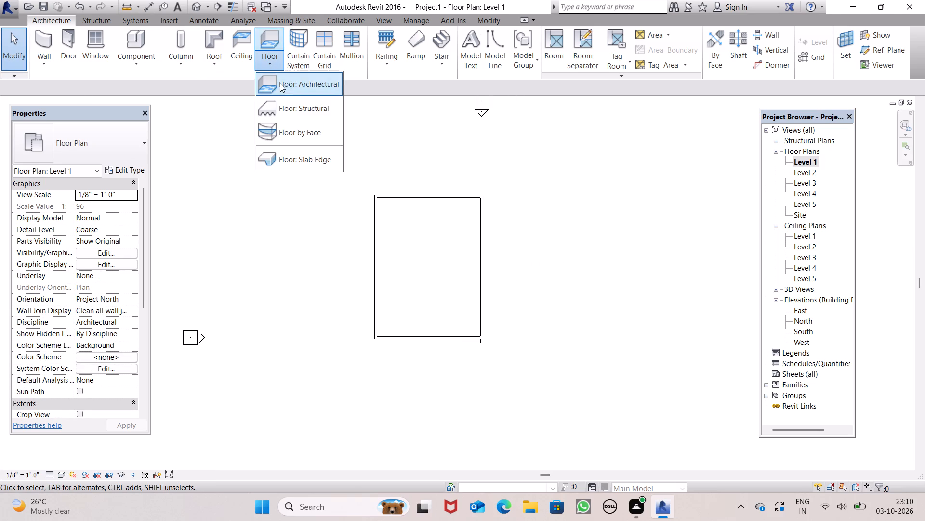
{"action": "left_click", "coordinate": [280, 83]}
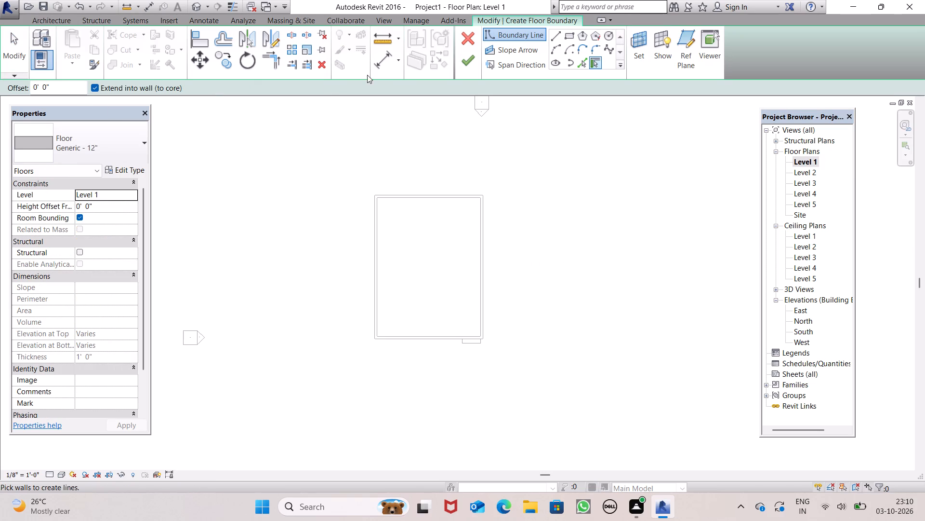
{"action": "left_click", "coordinate": [565, 43]}
{"action": "left_click", "coordinate": [570, 38]}
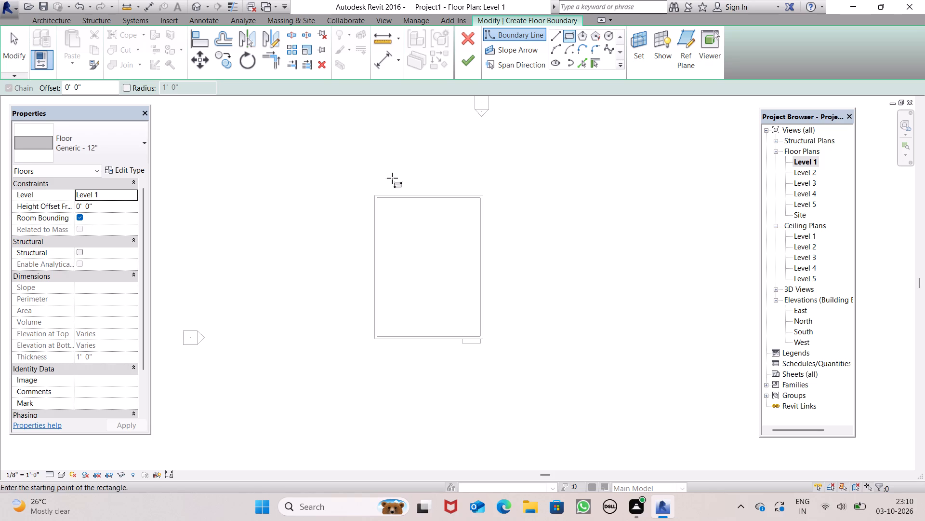
{"action": "scroll", "coordinate": [383, 234], "scroll_direction": "up", "scroll_amount": 3}
{"action": "scroll", "coordinate": [365, 181], "scroll_direction": "up", "scroll_amount": 3}
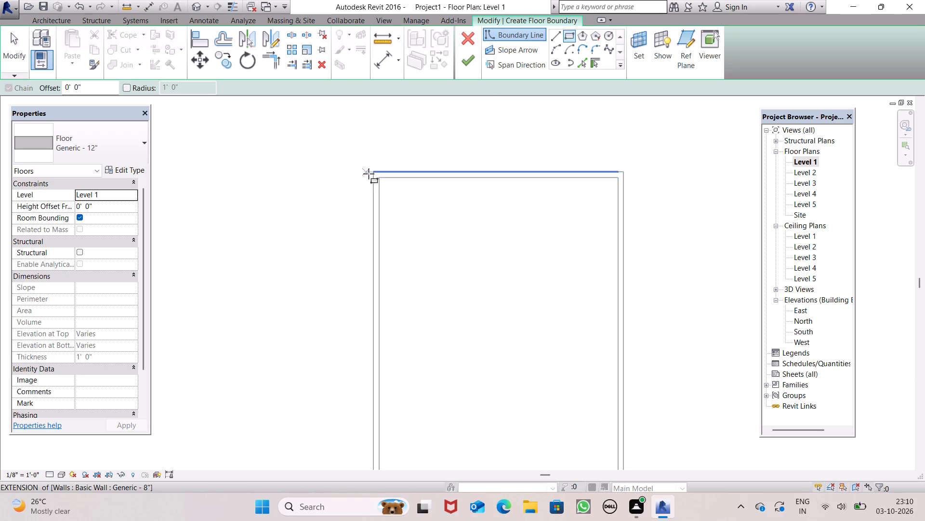
{"action": "left_click_drag", "start_coordinate": [372, 170], "coordinate": [375, 175]}
{"action": "scroll", "coordinate": [482, 259], "scroll_direction": "down", "scroll_amount": 2}
{"action": "scroll", "coordinate": [590, 451], "scroll_direction": "up", "scroll_amount": 7}
{"action": "left_click", "coordinate": [588, 433]}
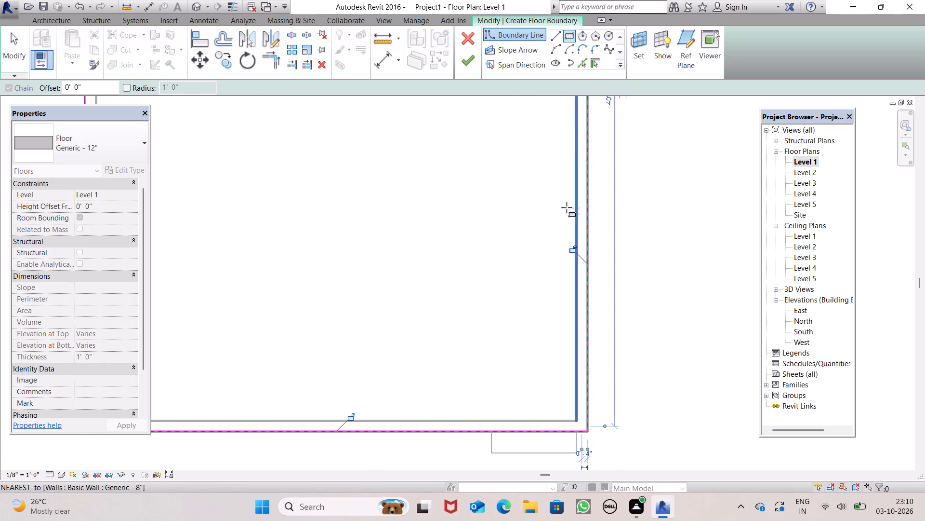
{"action": "left_click", "coordinate": [470, 68]}
{"action": "left_click", "coordinate": [687, 253]}
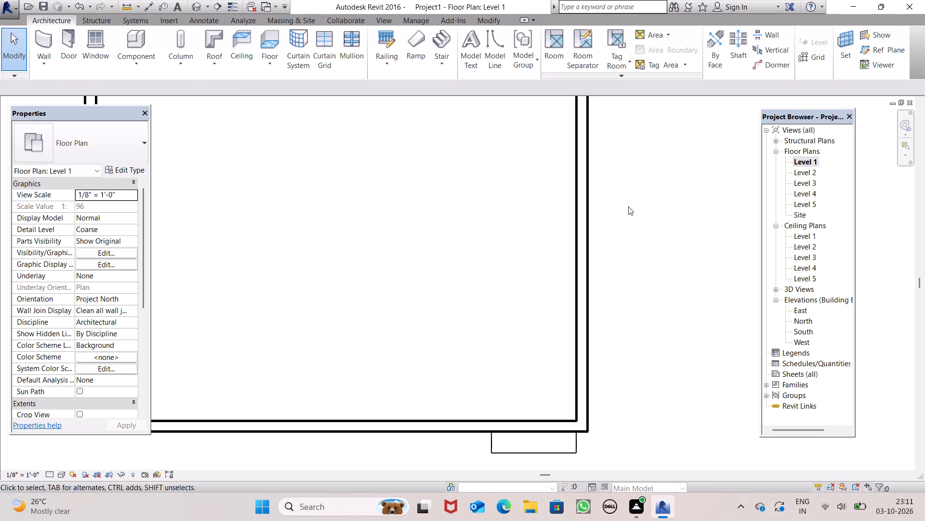
Examine the new ground floor slab and the roof in the 3D view, from below and from above.
{"action": "scroll", "coordinate": [627, 206], "scroll_direction": "up", "scroll_amount": 1}
{"action": "scroll", "coordinate": [625, 210], "scroll_direction": "down", "scroll_amount": 6}
{"action": "left_click", "coordinate": [198, 11]}
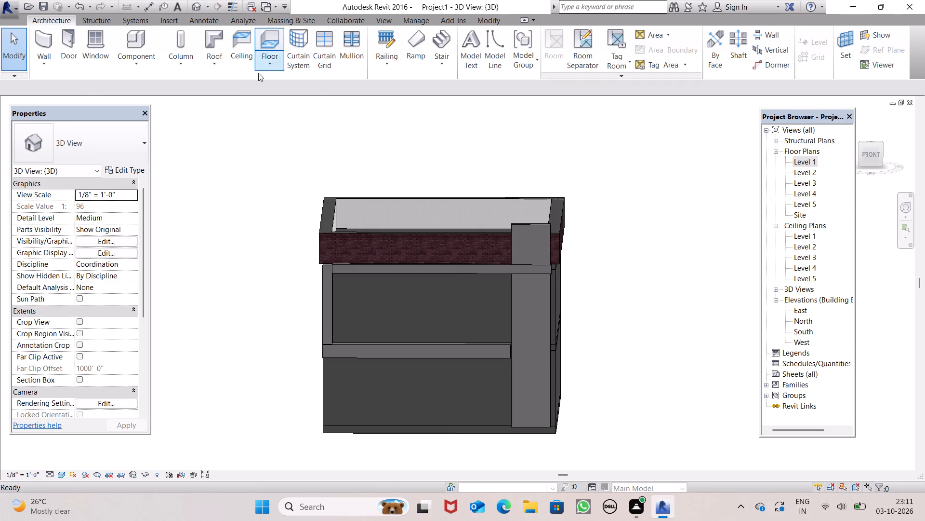
{"action": "scroll", "coordinate": [264, 85], "scroll_direction": "down", "scroll_amount": 3}
{"action": "scroll", "coordinate": [352, 218], "scroll_direction": "down", "scroll_amount": 2}
{"action": "middle_click_drag", "start_coordinate": [396, 313], "coordinate": [407, 124]}
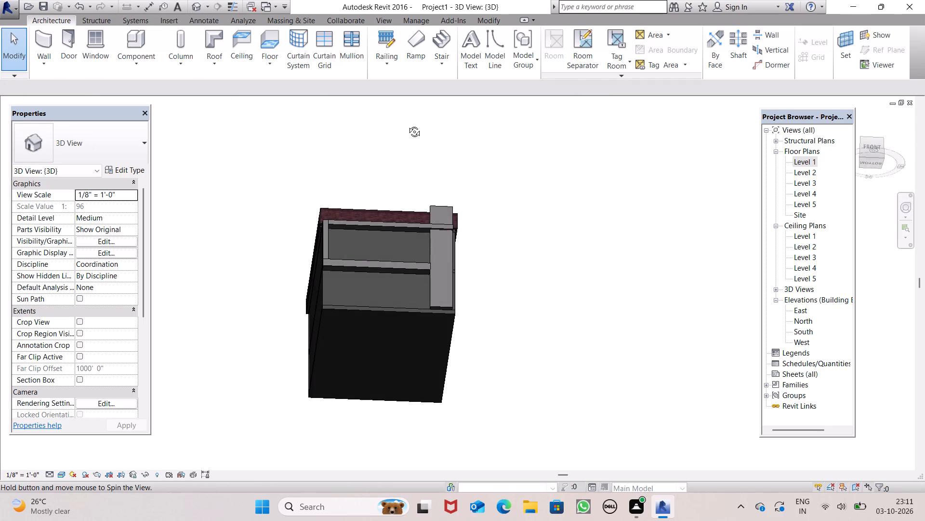
{"action": "middle_click_drag", "start_coordinate": [407, 124], "coordinate": [403, 464]}
{"action": "scroll", "coordinate": [350, 348], "scroll_direction": "down", "scroll_amount": 7}
{"action": "scroll", "coordinate": [338, 258], "scroll_direction": "up", "scroll_amount": 8}
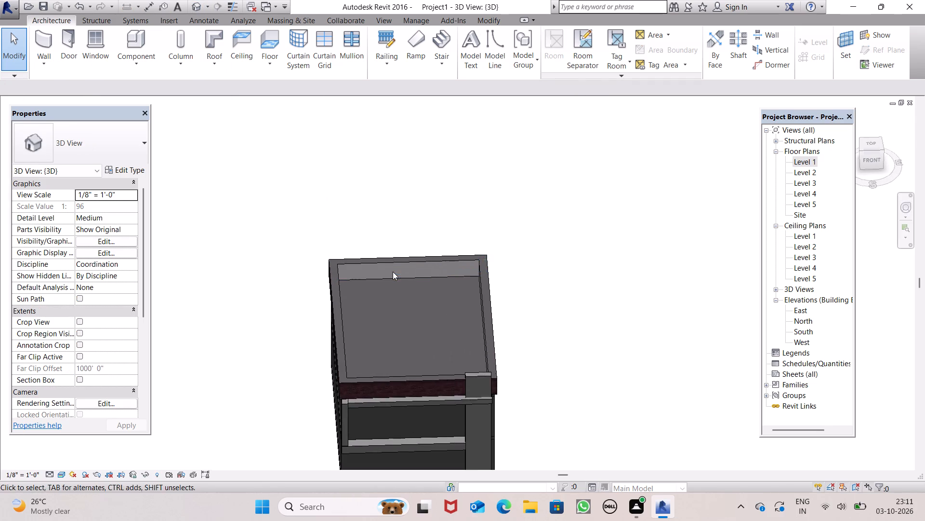
{"action": "scroll", "coordinate": [393, 272], "scroll_direction": "up", "scroll_amount": 1}
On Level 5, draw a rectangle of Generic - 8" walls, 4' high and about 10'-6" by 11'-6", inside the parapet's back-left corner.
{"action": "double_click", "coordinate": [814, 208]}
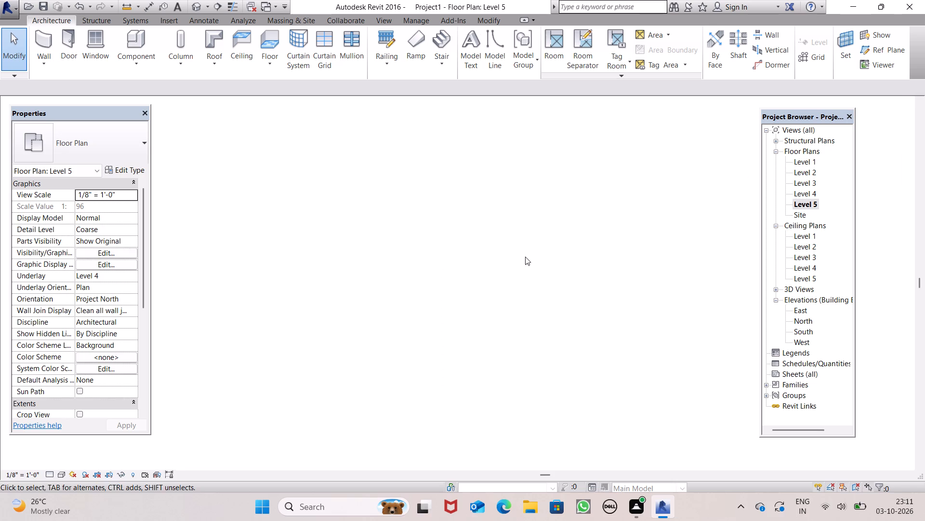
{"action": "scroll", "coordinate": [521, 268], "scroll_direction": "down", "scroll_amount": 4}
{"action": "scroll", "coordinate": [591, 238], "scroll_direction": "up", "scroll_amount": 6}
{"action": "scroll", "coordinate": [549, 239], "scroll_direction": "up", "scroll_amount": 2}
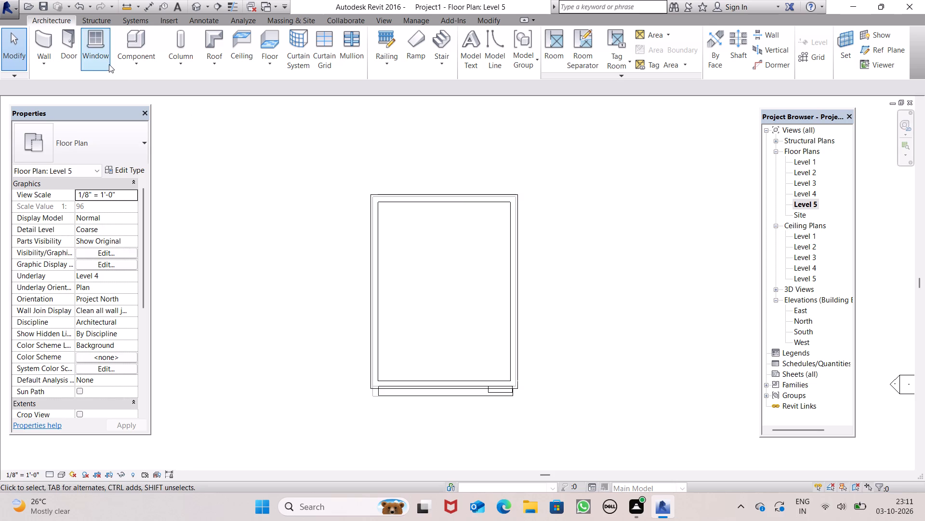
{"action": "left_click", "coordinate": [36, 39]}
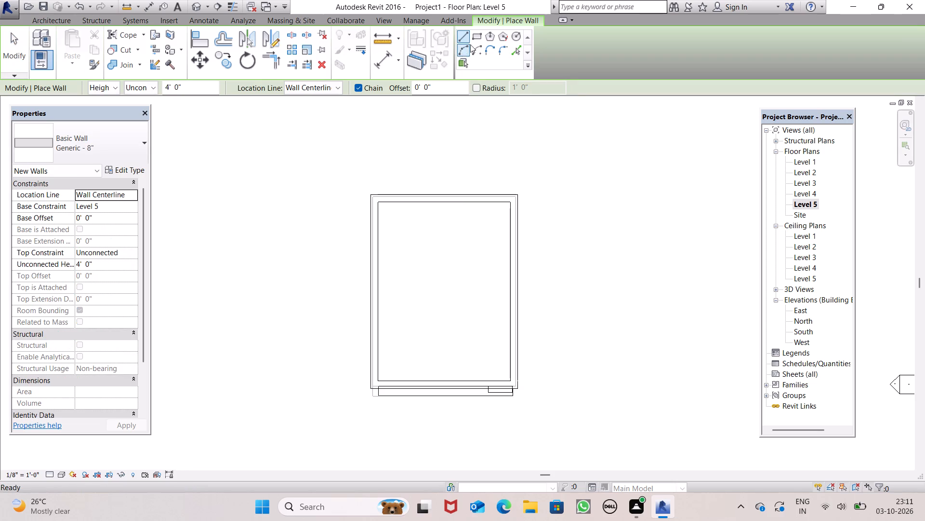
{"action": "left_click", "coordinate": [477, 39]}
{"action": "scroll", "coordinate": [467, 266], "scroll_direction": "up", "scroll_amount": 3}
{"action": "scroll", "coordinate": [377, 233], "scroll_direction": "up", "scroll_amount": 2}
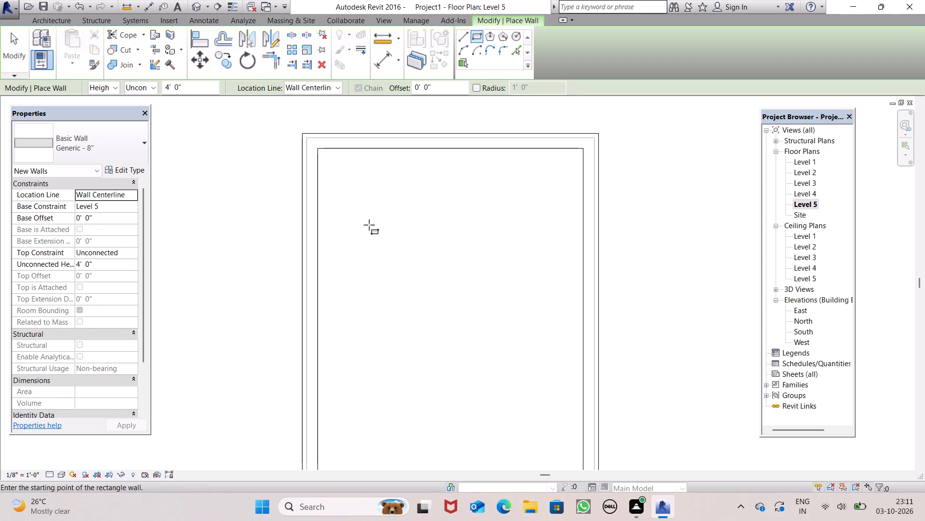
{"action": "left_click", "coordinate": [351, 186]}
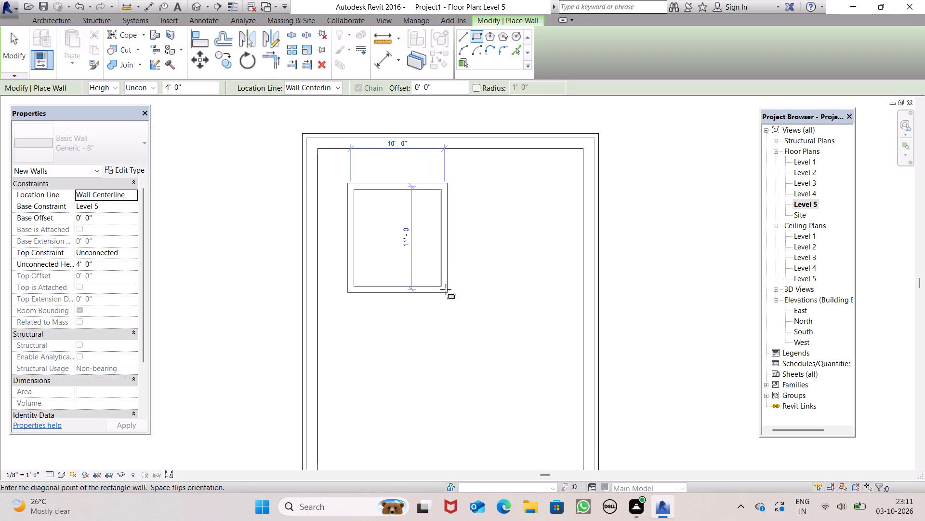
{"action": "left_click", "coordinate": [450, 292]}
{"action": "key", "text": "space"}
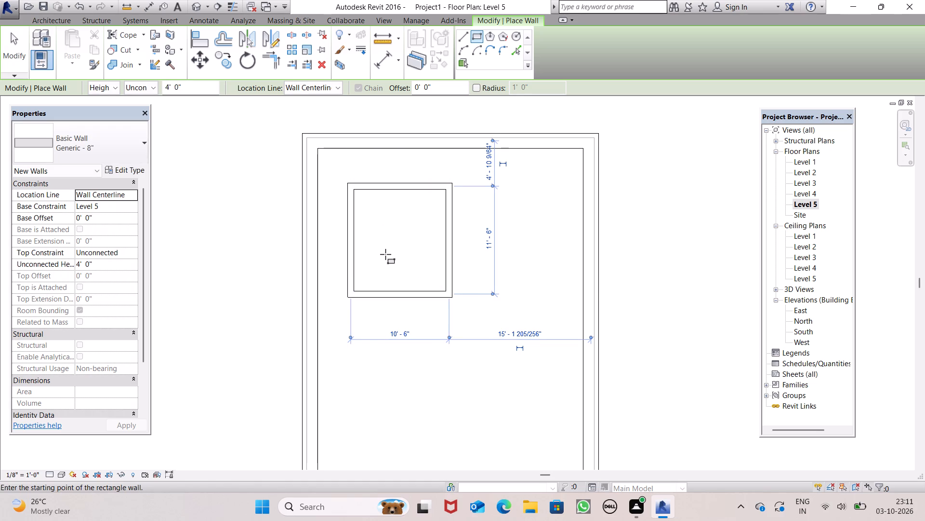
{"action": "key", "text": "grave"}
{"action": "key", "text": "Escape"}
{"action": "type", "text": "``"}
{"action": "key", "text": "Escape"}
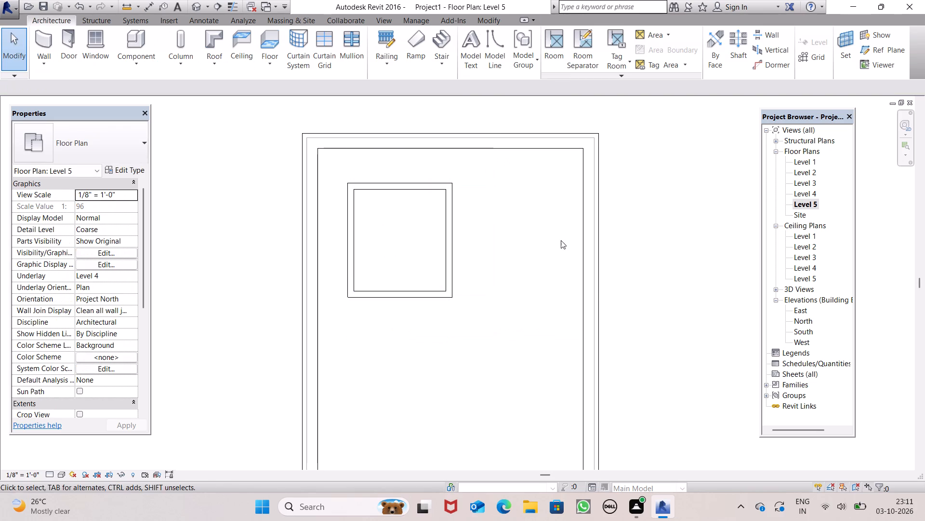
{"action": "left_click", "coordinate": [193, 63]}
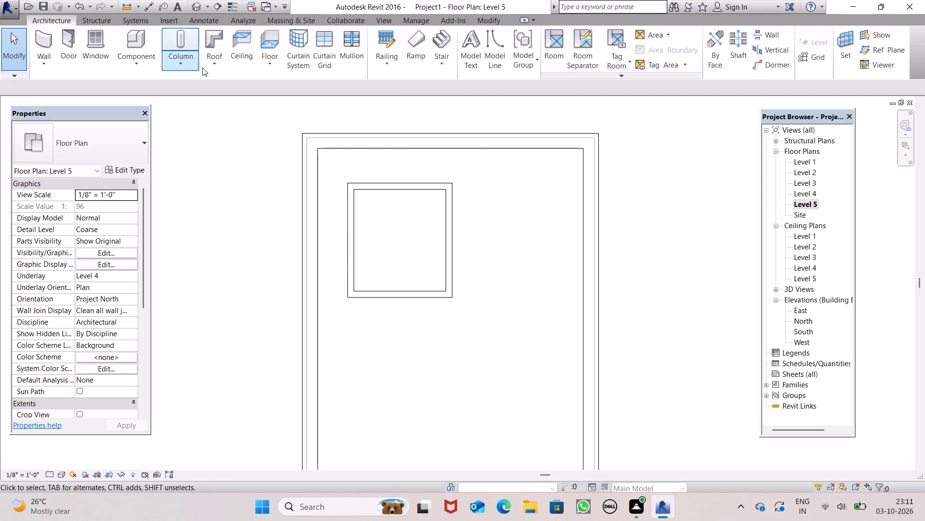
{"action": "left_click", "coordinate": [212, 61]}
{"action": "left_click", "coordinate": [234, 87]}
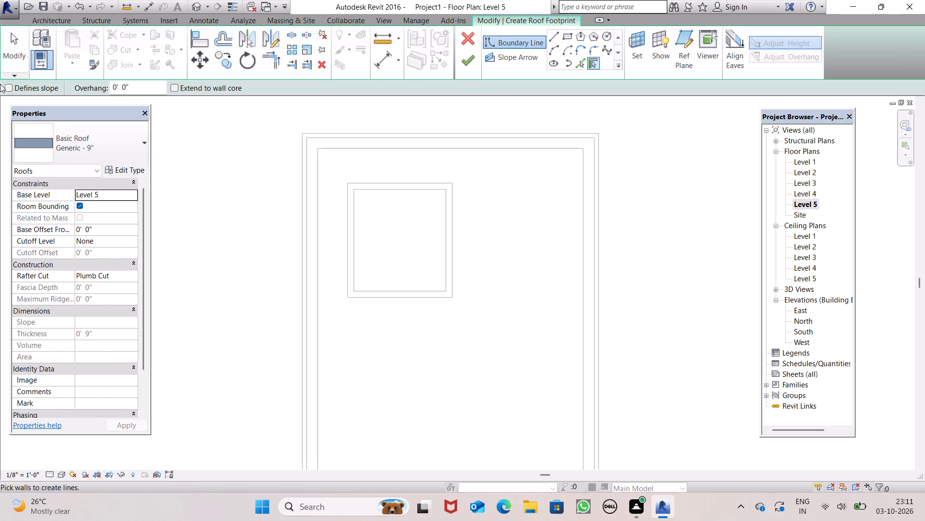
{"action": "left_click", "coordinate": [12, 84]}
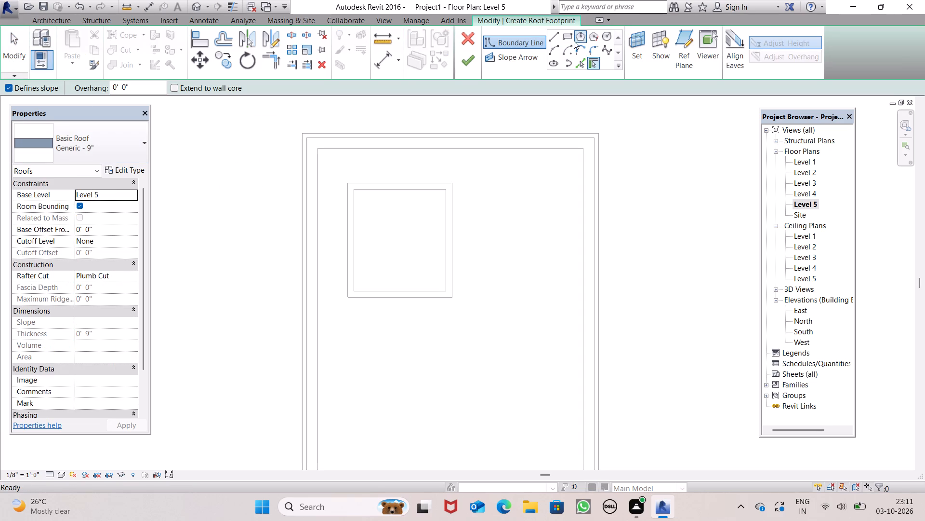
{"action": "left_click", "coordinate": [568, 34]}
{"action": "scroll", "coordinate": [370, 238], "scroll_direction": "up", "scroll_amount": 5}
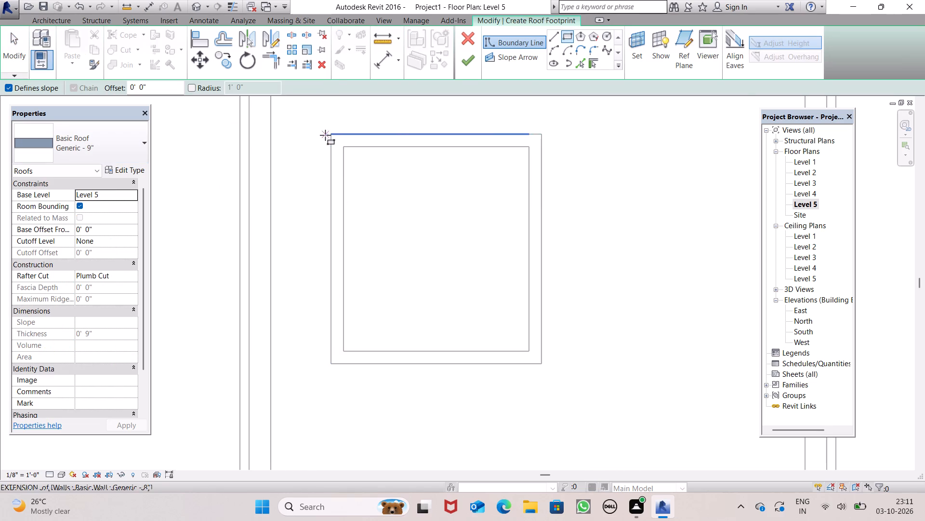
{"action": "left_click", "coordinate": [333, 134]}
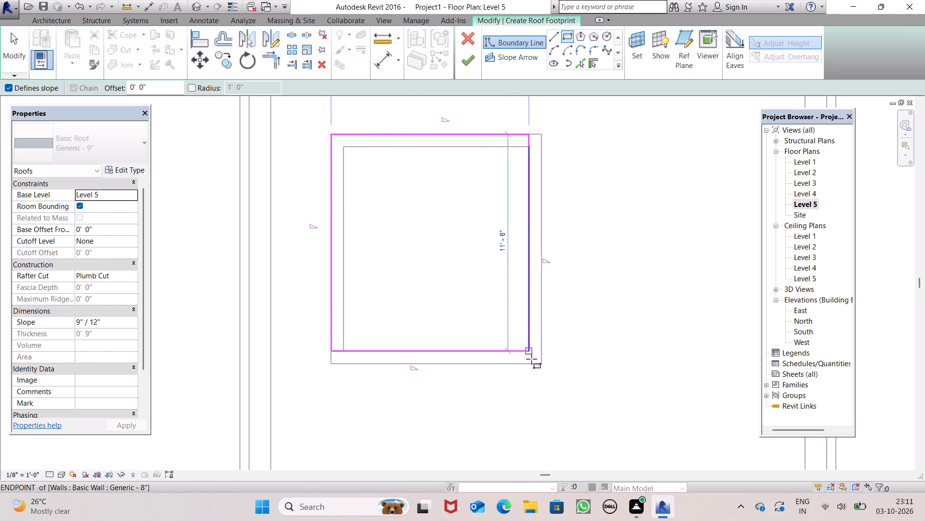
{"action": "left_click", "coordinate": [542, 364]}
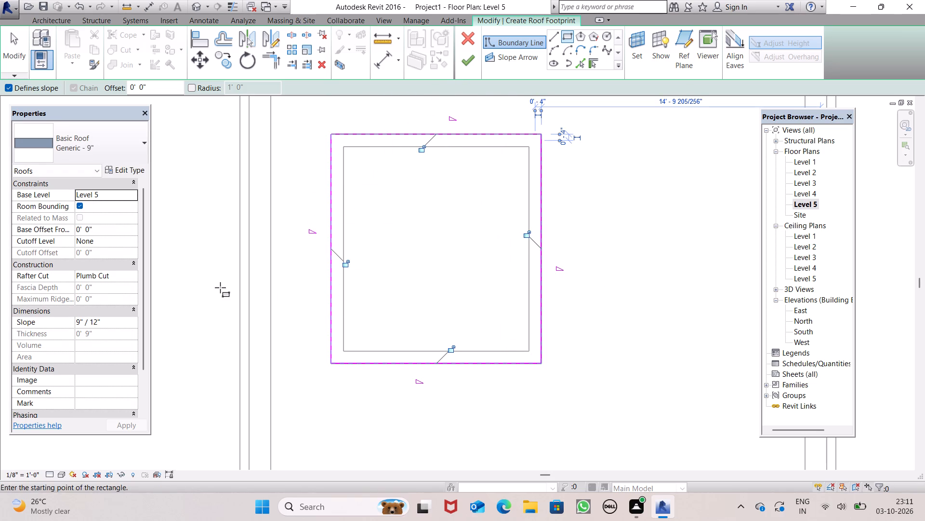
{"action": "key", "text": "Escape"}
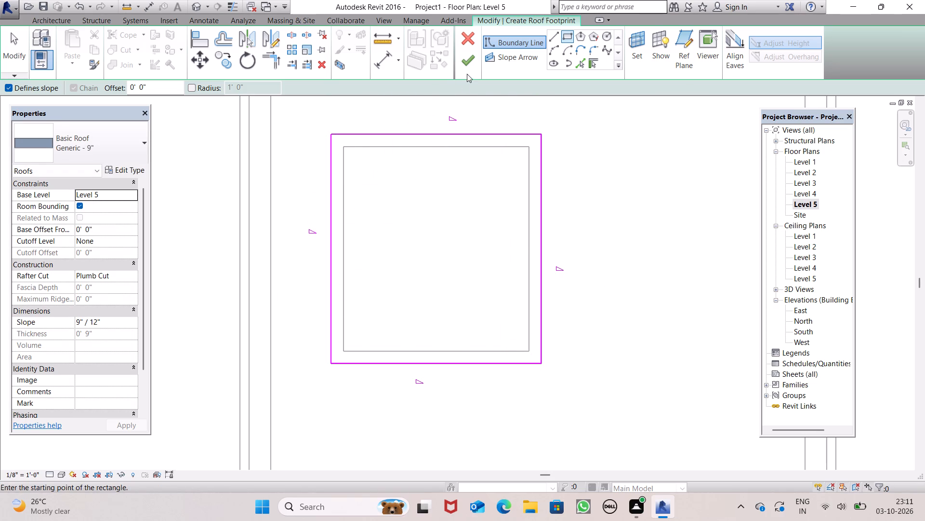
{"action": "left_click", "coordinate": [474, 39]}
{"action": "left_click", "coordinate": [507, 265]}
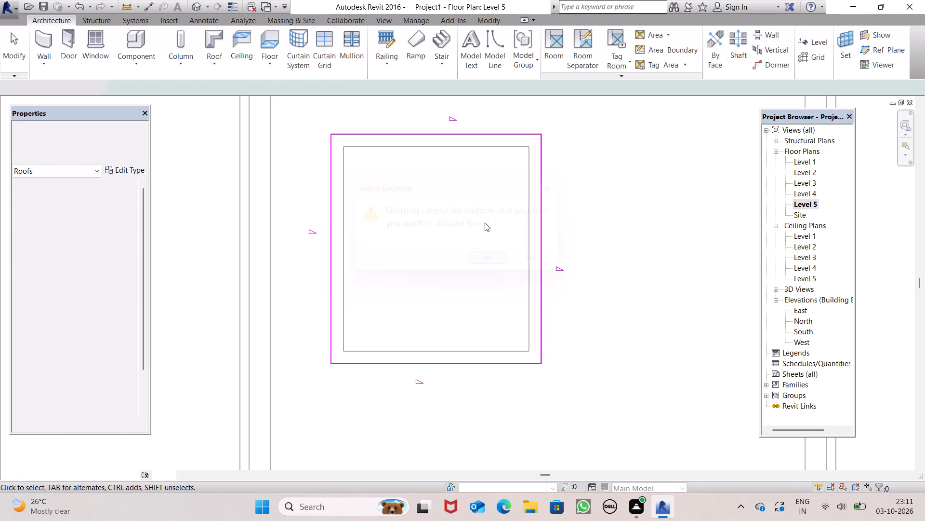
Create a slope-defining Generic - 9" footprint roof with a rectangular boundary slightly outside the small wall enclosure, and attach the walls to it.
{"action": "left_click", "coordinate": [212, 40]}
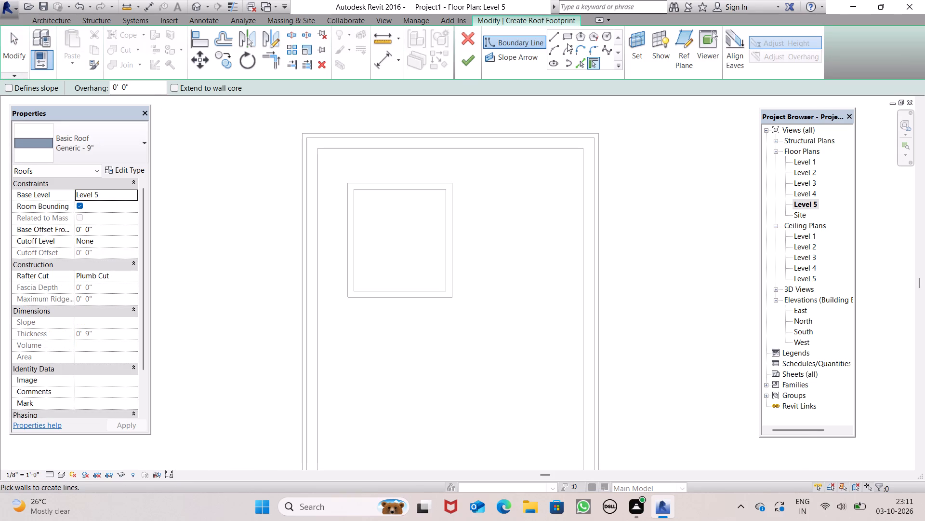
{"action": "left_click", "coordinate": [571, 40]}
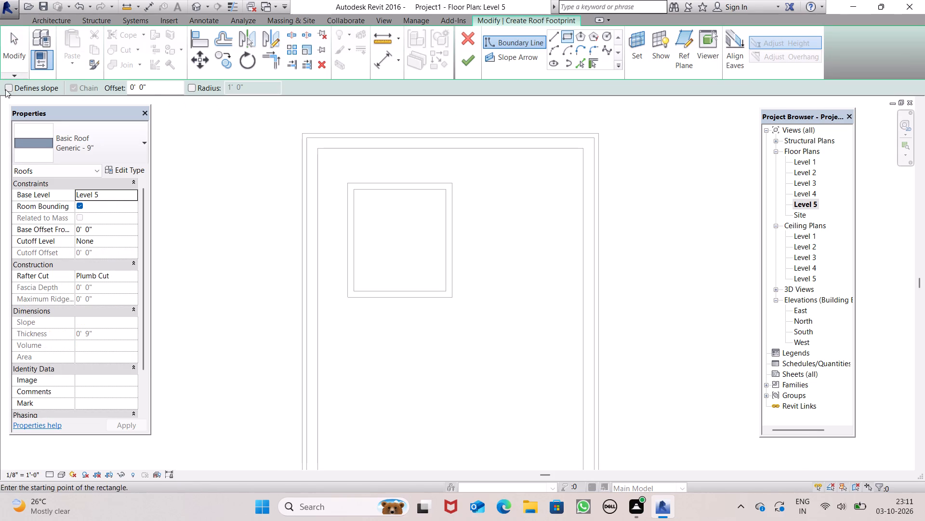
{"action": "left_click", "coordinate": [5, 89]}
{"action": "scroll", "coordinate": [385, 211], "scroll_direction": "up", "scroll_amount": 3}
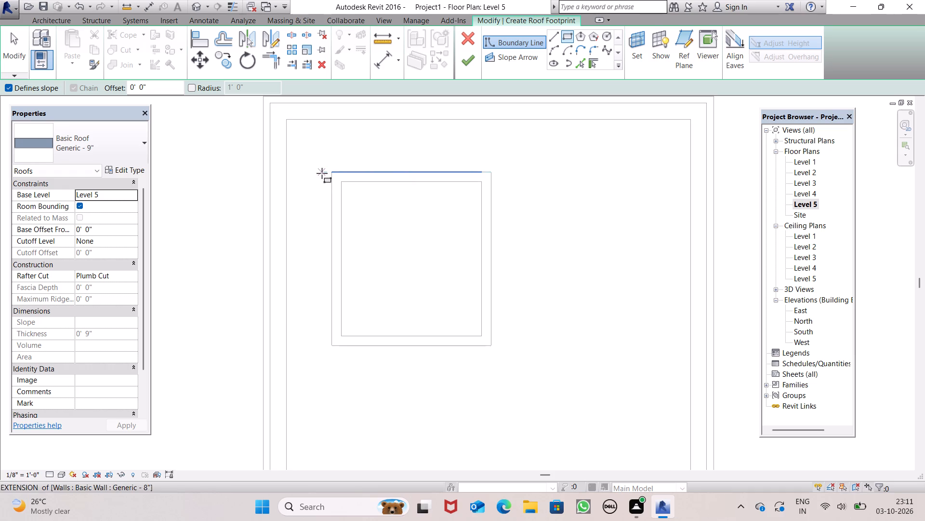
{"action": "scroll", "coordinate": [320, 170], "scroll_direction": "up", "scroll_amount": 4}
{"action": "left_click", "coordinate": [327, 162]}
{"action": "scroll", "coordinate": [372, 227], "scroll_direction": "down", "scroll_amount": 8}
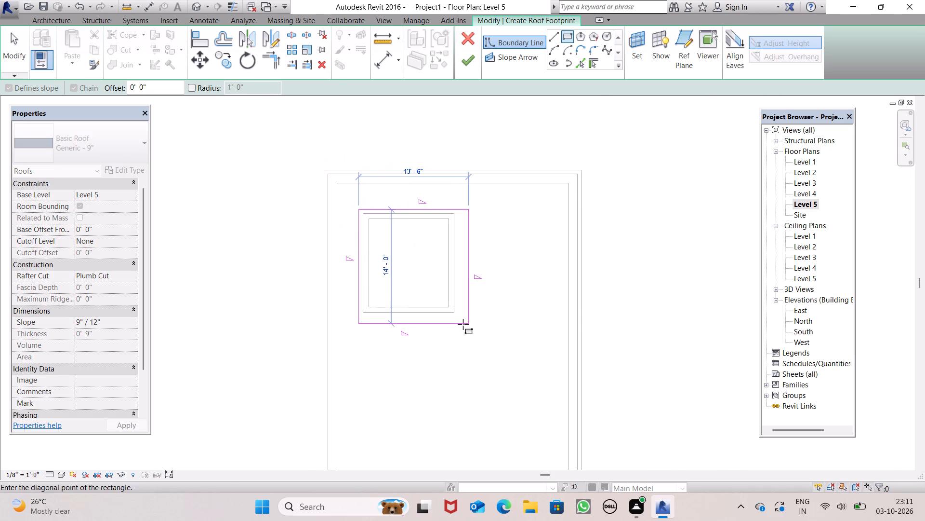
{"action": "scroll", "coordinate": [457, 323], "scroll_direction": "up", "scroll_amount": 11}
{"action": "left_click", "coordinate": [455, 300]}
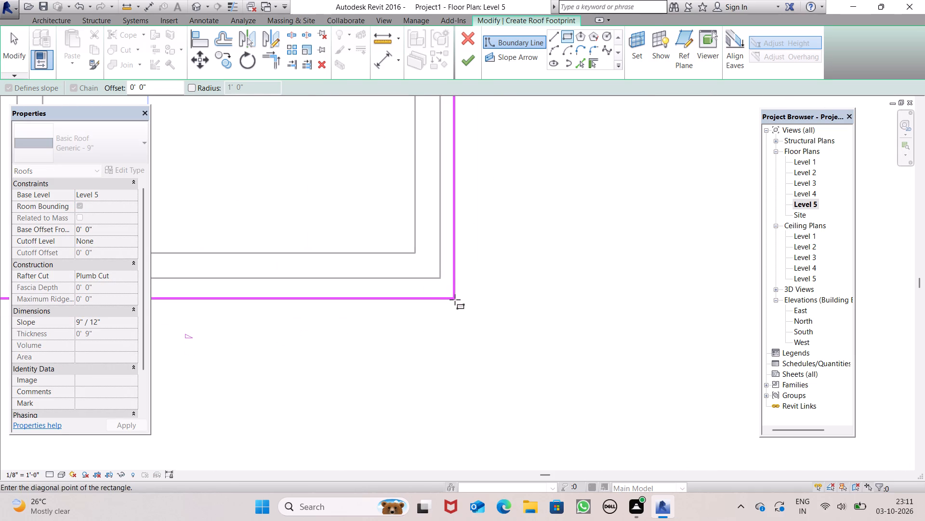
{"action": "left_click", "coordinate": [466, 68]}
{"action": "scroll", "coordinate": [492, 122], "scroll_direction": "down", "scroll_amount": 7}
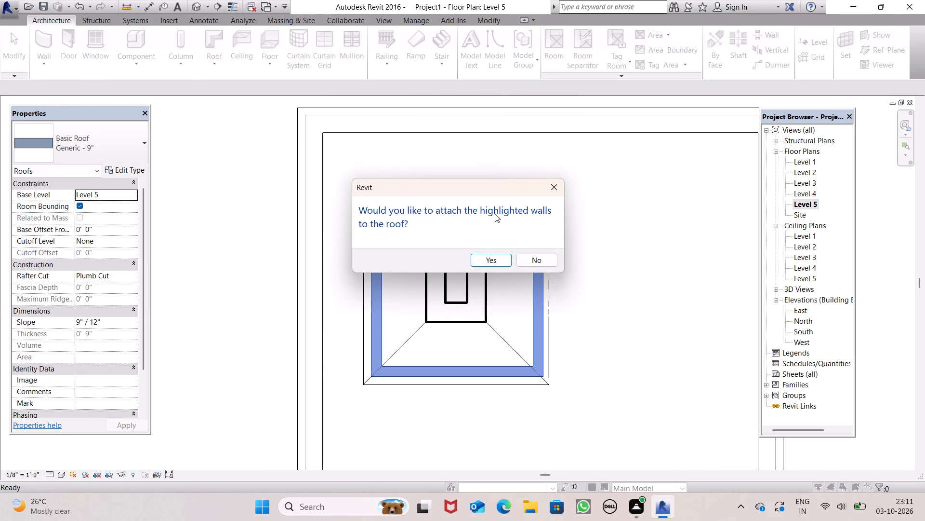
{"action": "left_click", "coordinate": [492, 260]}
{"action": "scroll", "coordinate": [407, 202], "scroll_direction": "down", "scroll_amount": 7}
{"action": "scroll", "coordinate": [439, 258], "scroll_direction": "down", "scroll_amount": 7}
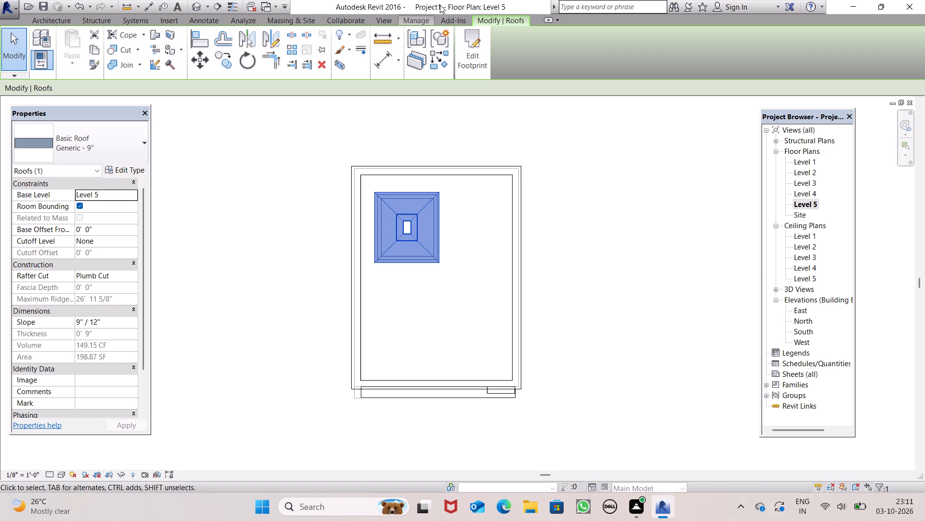
Examine the small hip roof and its walls on the rooftop in the 3D view, from above and from the front.
{"action": "left_click", "coordinate": [192, 5]}
{"action": "scroll", "coordinate": [347, 240], "scroll_direction": "down", "scroll_amount": 1}
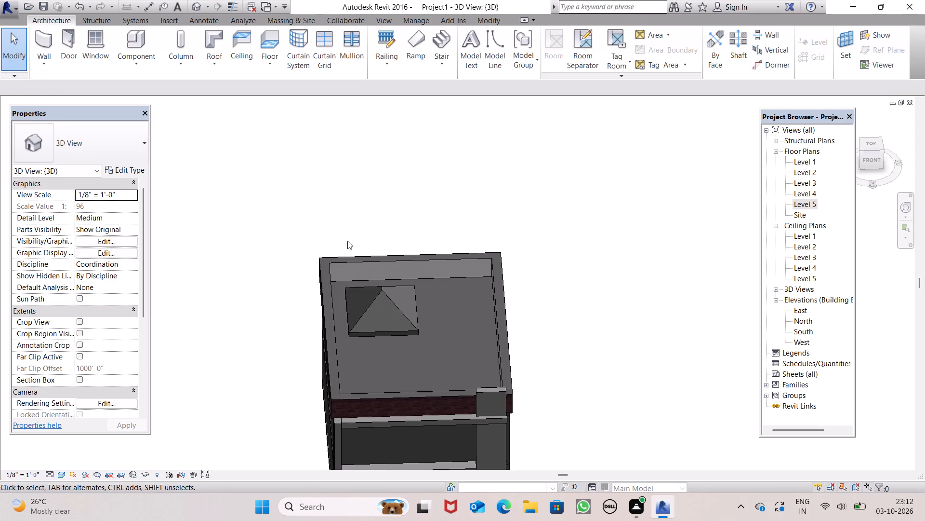
{"action": "scroll", "coordinate": [347, 241], "scroll_direction": "down", "scroll_amount": 1}
{"action": "middle_click_drag", "start_coordinate": [427, 318], "coordinate": [420, 233], "text": "shift"}
{"action": "scroll", "coordinate": [362, 324], "scroll_direction": "up", "scroll_amount": 4}
{"action": "scroll", "coordinate": [414, 324], "scroll_direction": "down", "scroll_amount": 4}
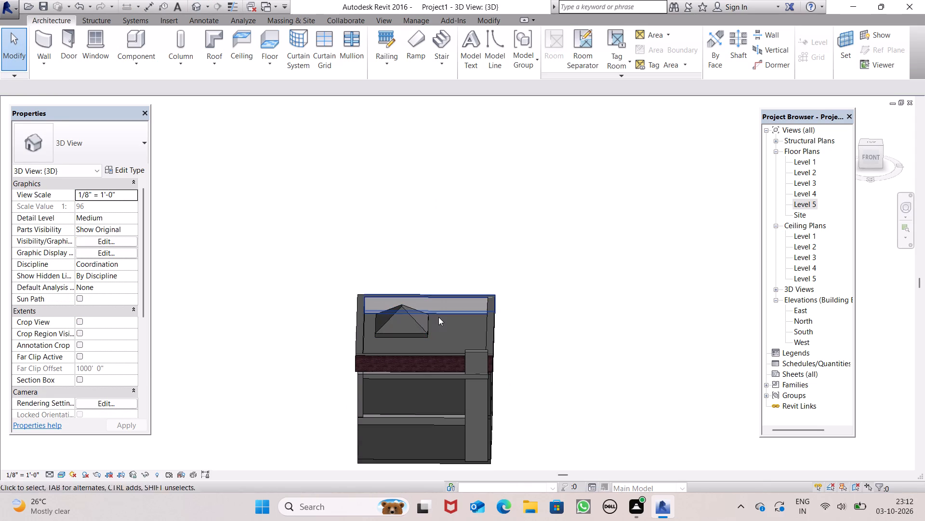
{"action": "scroll", "coordinate": [440, 315], "scroll_direction": "down", "scroll_amount": 1}
{"action": "key", "text": "Escape"}
{"action": "middle_click_drag", "start_coordinate": [440, 315], "coordinate": [448, 428]}
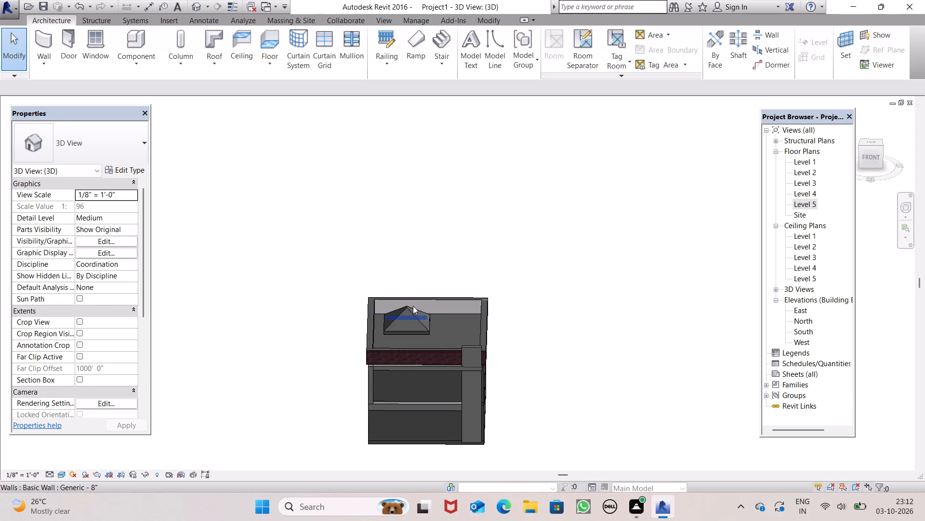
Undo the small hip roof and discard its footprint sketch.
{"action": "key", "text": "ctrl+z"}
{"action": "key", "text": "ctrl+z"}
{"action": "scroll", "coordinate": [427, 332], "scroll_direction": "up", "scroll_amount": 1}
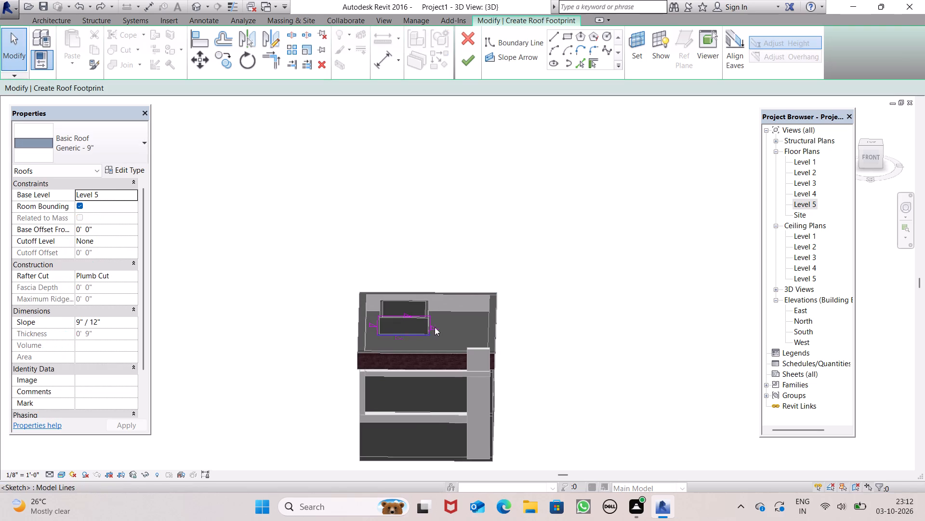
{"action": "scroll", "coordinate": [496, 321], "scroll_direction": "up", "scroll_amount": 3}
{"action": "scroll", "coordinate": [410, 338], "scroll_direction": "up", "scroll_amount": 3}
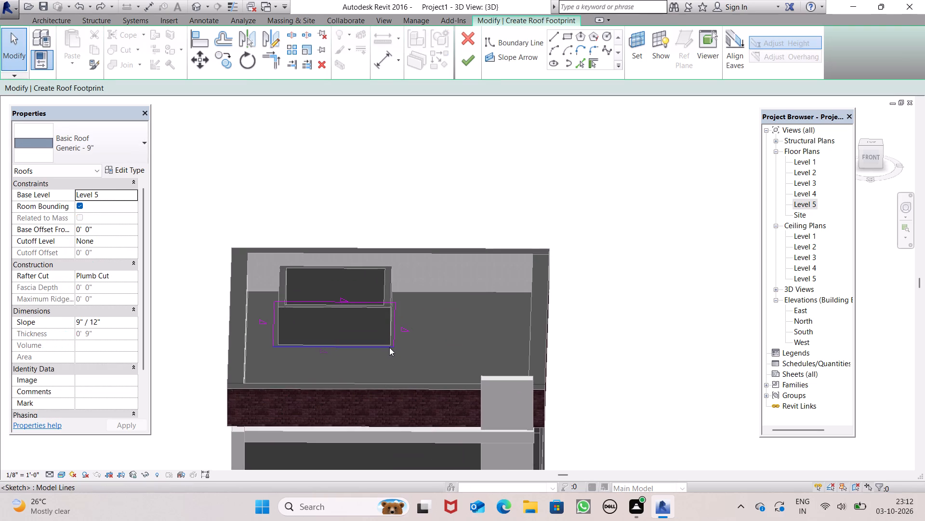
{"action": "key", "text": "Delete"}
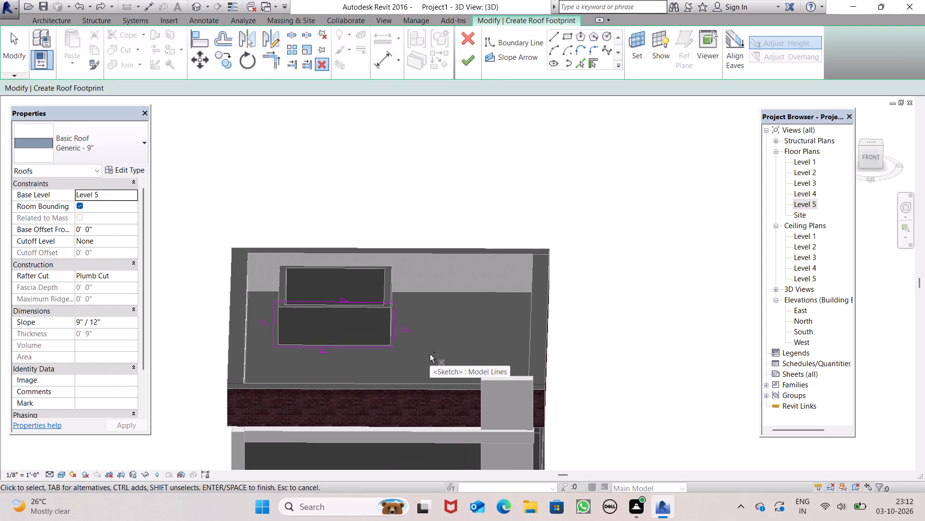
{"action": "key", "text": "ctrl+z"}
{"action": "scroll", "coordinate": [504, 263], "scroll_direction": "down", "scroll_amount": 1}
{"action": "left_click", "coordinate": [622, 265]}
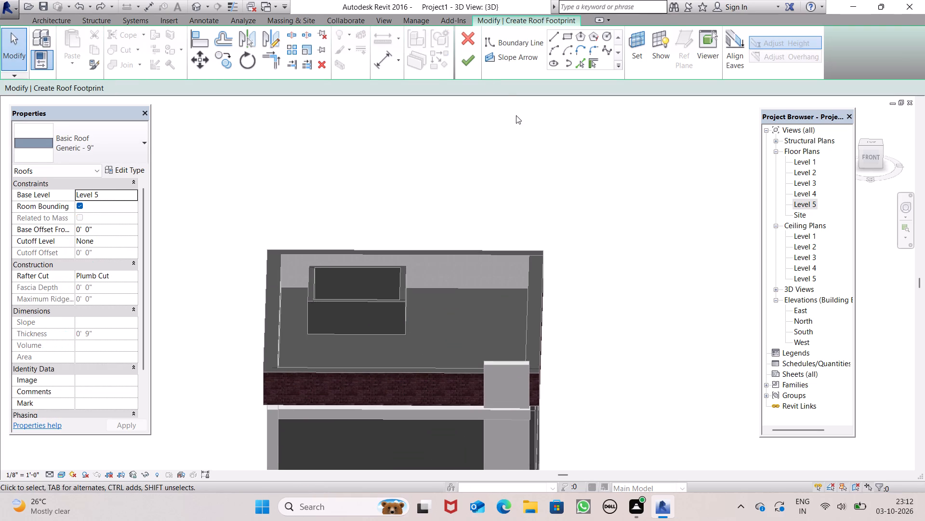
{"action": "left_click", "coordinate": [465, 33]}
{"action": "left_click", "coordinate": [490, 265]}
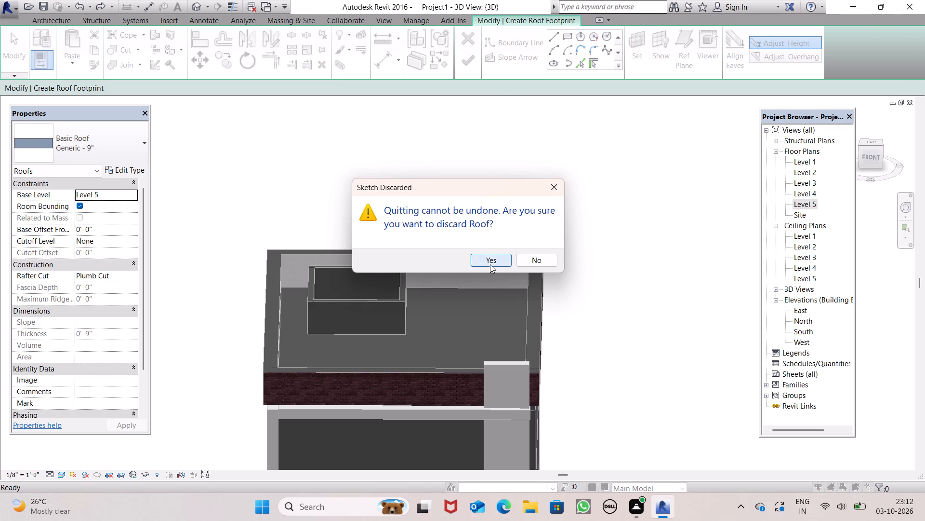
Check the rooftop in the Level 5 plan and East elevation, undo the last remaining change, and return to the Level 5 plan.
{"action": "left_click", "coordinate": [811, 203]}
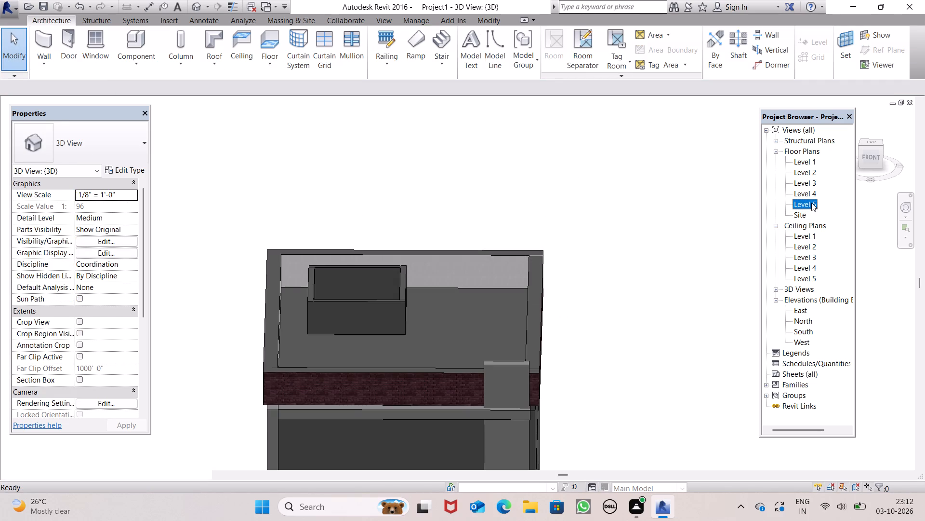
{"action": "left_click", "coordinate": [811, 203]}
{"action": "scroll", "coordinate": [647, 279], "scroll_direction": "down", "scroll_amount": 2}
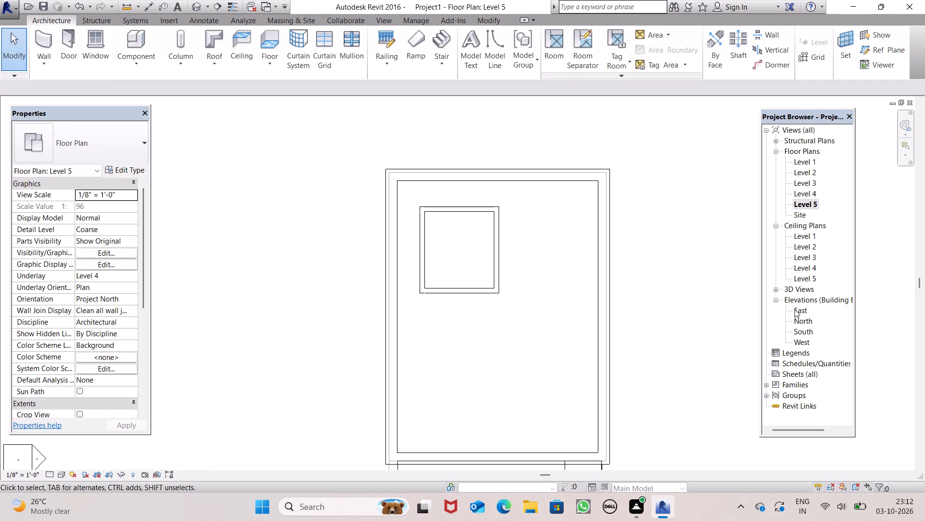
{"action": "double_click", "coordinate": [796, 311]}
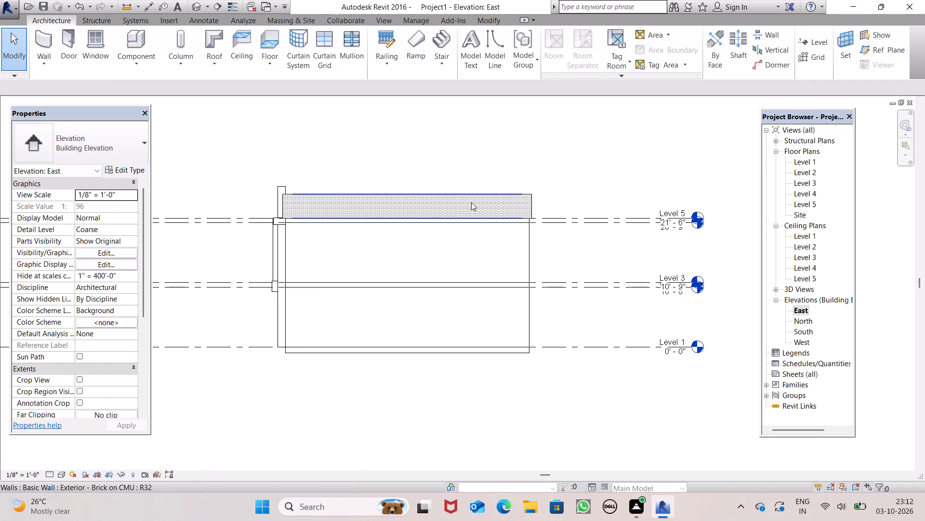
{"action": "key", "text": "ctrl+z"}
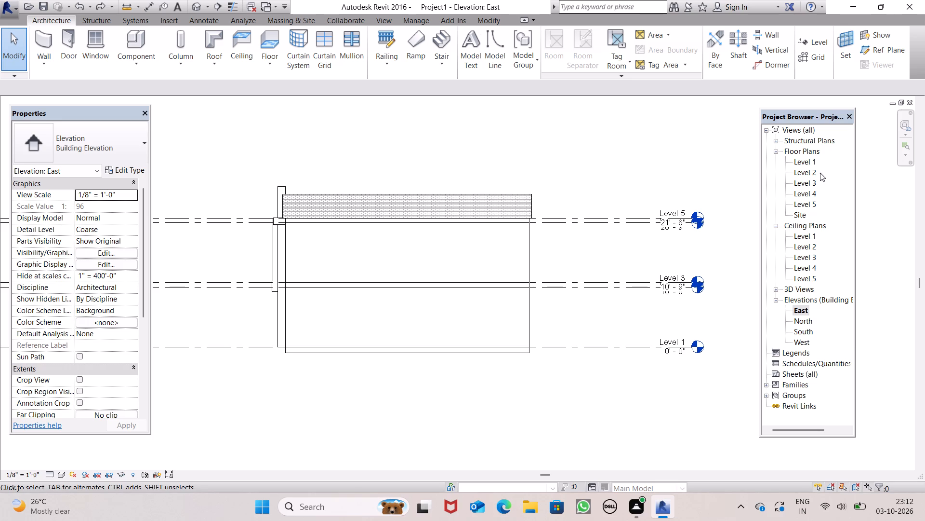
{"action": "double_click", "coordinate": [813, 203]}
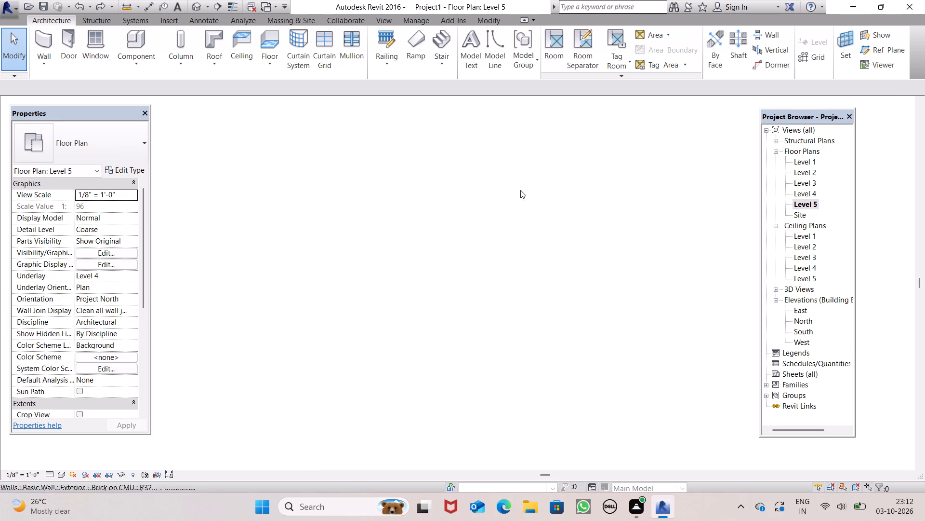
Draw a rectangular Generic - 8" wall enclosure 10' high and about 10' by 10'-6", inside the parapet's upper-left area on Level 5.
{"action": "scroll", "coordinate": [405, 185], "scroll_direction": "down", "scroll_amount": 3}
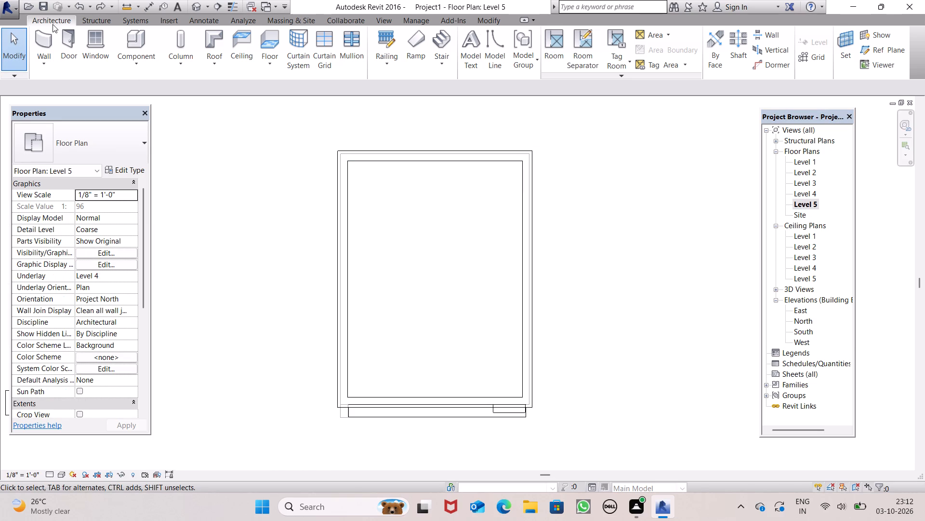
{"action": "left_click", "coordinate": [48, 37]}
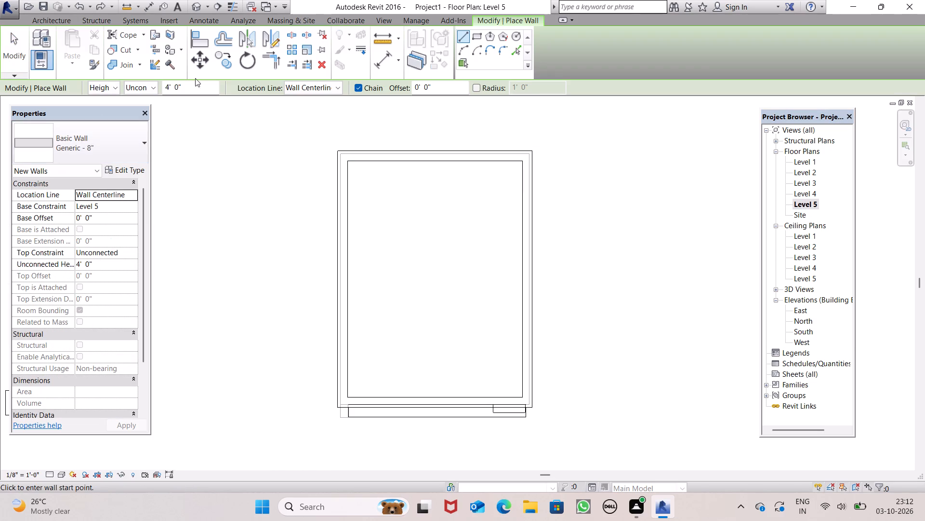
{"action": "left_click", "coordinate": [170, 90]}
{"action": "key", "text": "BackSpace"}
{"action": "key", "text": "BackSpace"}
{"action": "key", "text": "BackSpace"}
{"action": "key", "text": "BackSpace"}
{"action": "key", "text": "BackSpace"}
{"action": "key", "text": "BackSpace"}
{"action": "key", "text": "BackSpace"}
{"action": "key", "text": "BackSpace"}
{"action": "type", "text": "10"}
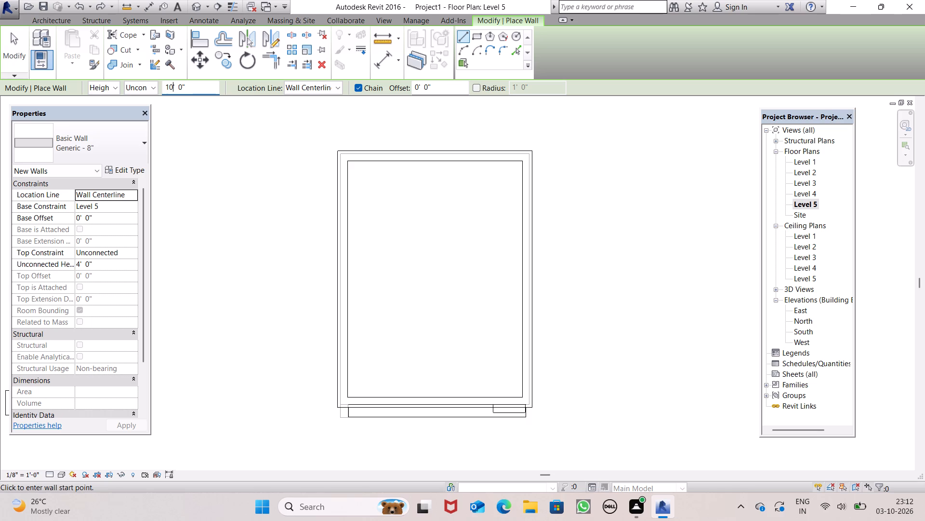
{"action": "key", "text": "Return"}
{"action": "left_click", "coordinate": [475, 38]}
{"action": "scroll", "coordinate": [387, 208], "scroll_direction": "up", "scroll_amount": 3}
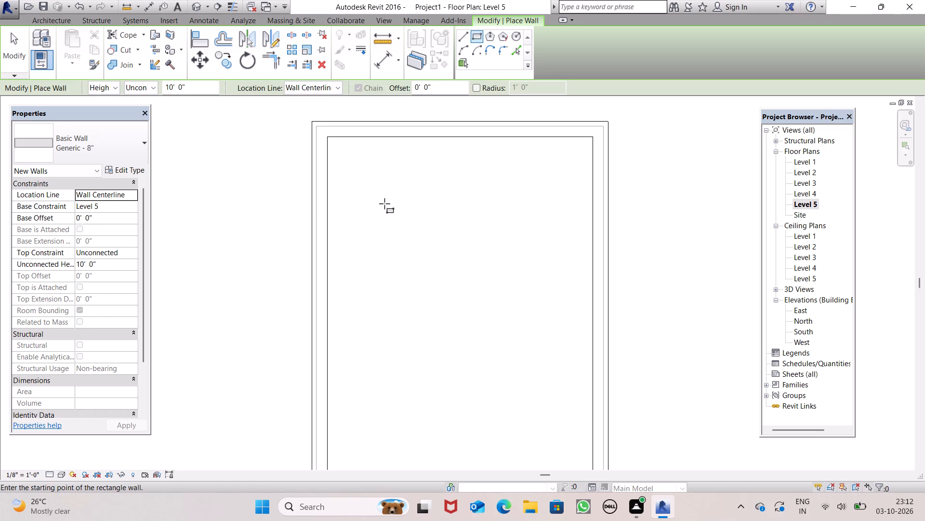
{"action": "left_click", "coordinate": [356, 176]}
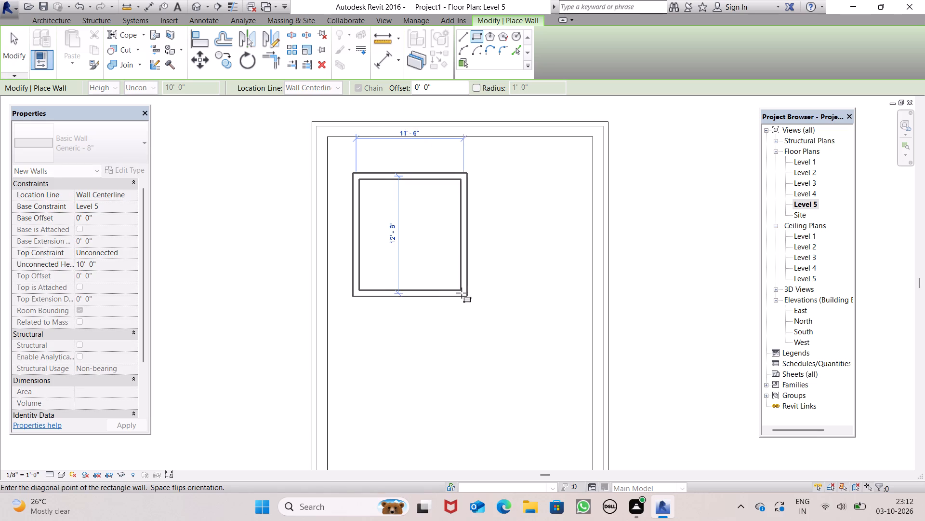
{"action": "left_click", "coordinate": [449, 273]}
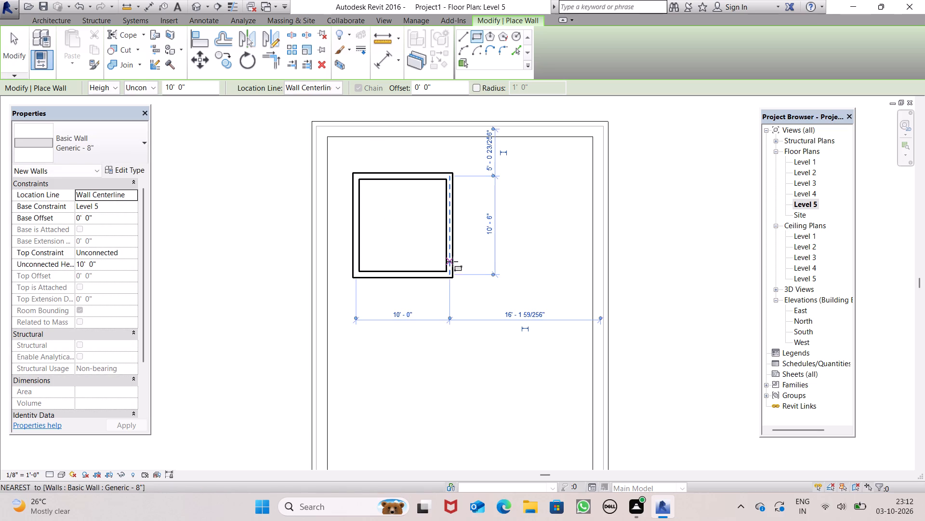
{"action": "key", "text": "Escape"}
{"action": "key", "text": "Escape"}
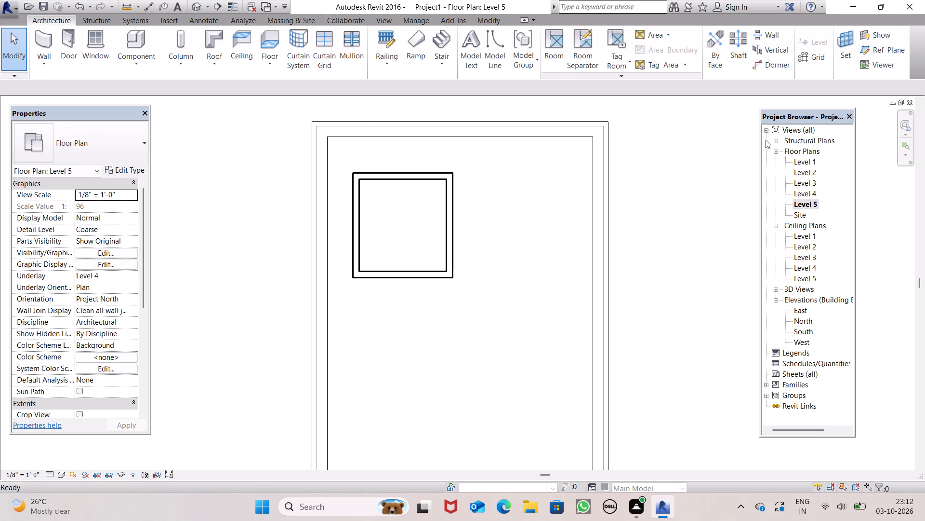
Open the North elevation and start the Level command in pick-lines mode.
{"action": "double_click", "coordinate": [799, 322]}
{"action": "left_click", "coordinate": [811, 47]}
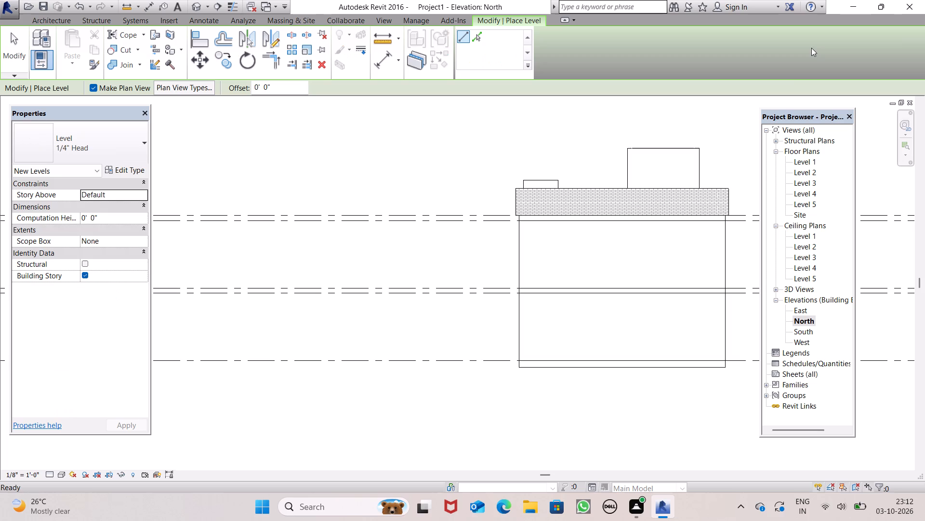
{"action": "left_click", "coordinate": [479, 36]}
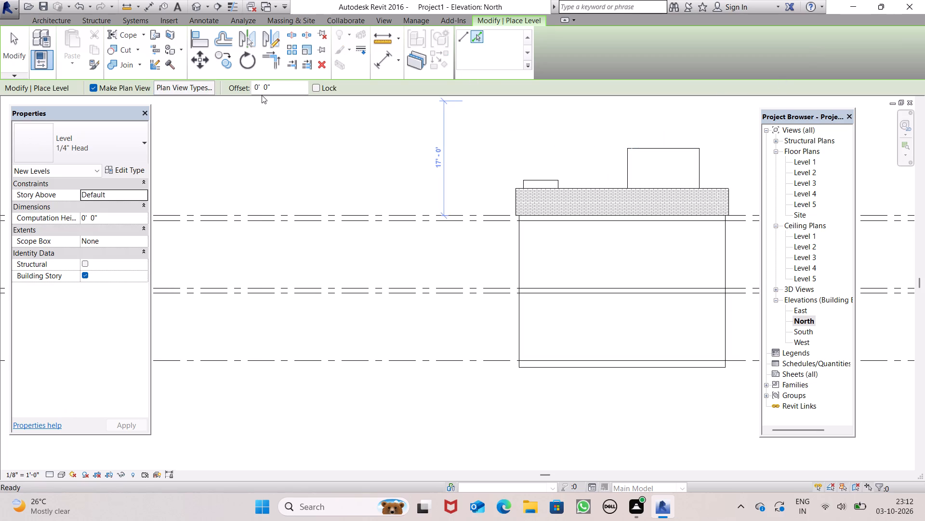
{"action": "scroll", "coordinate": [256, 86], "scroll_direction": "up", "scroll_amount": 6}
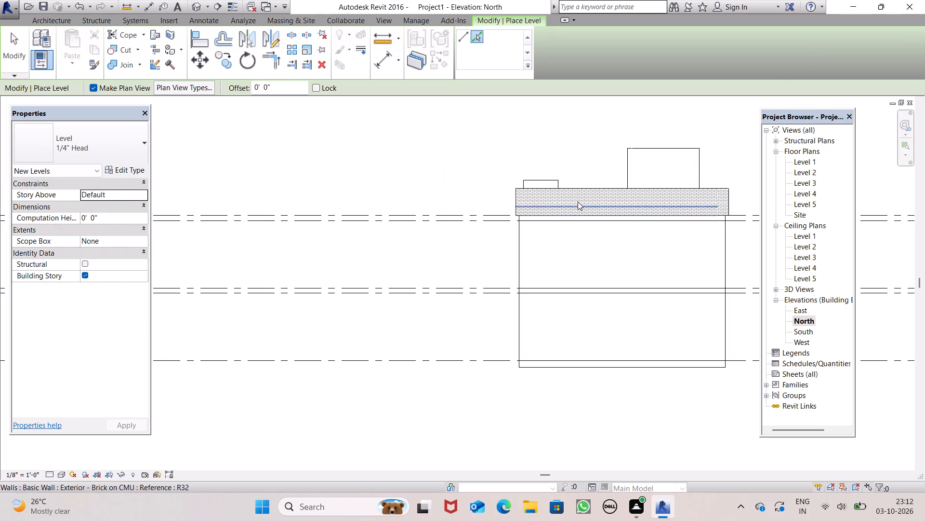
{"action": "scroll", "coordinate": [577, 201], "scroll_direction": "up", "scroll_amount": 4}
{"action": "scroll", "coordinate": [540, 199], "scroll_direction": "down", "scroll_amount": 6}
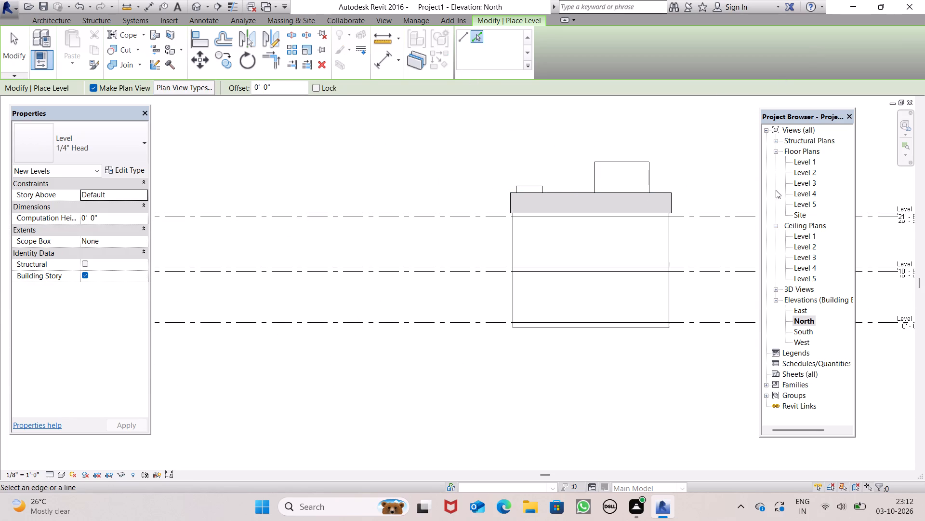
{"action": "scroll", "coordinate": [561, 177], "scroll_direction": "up", "scroll_amount": 5}
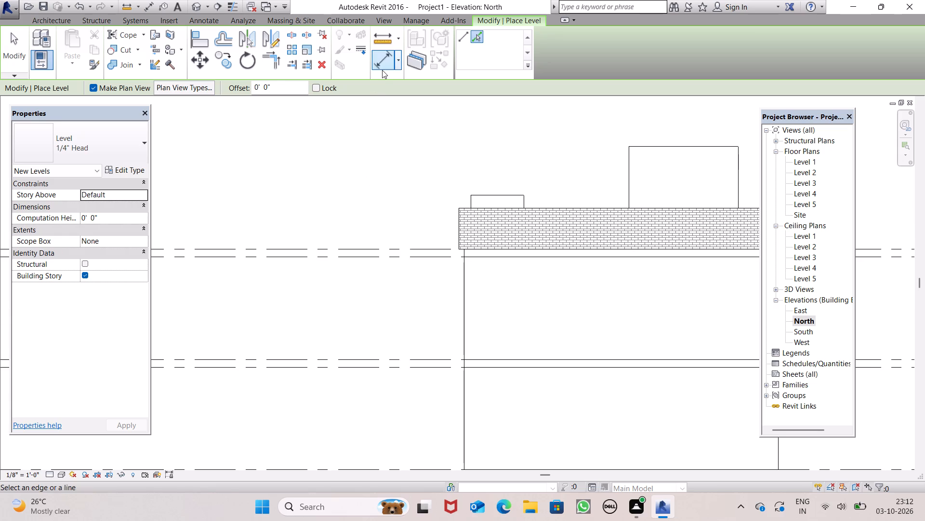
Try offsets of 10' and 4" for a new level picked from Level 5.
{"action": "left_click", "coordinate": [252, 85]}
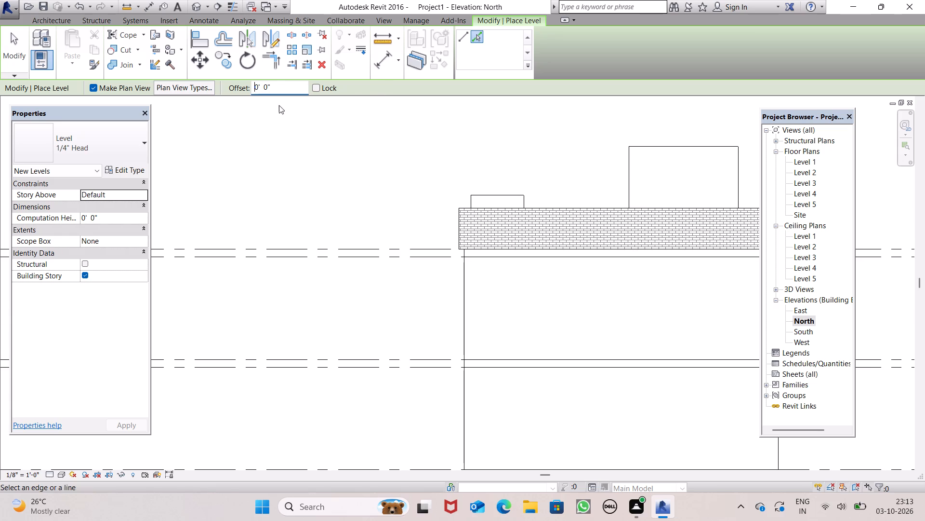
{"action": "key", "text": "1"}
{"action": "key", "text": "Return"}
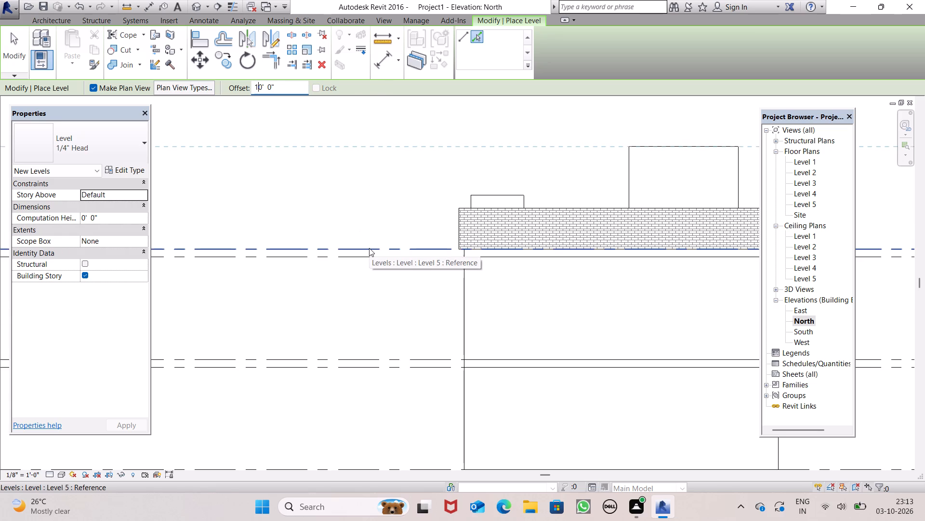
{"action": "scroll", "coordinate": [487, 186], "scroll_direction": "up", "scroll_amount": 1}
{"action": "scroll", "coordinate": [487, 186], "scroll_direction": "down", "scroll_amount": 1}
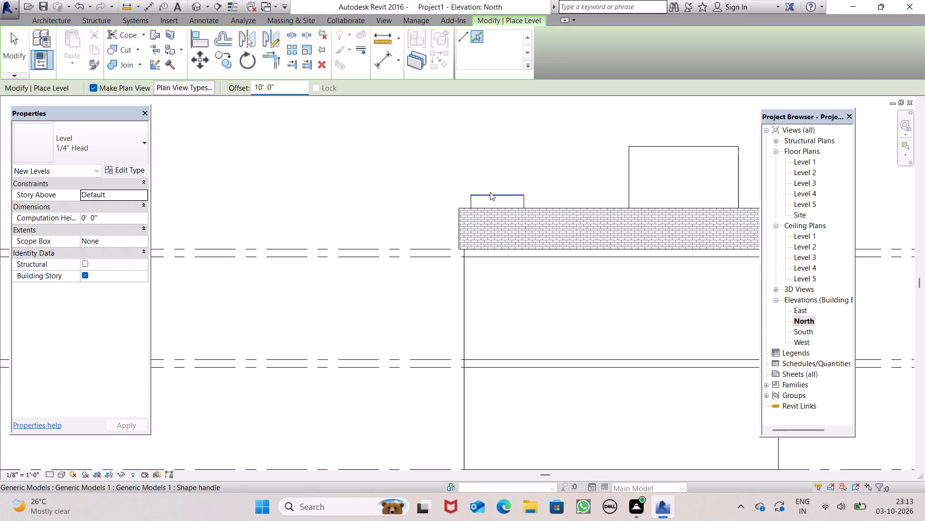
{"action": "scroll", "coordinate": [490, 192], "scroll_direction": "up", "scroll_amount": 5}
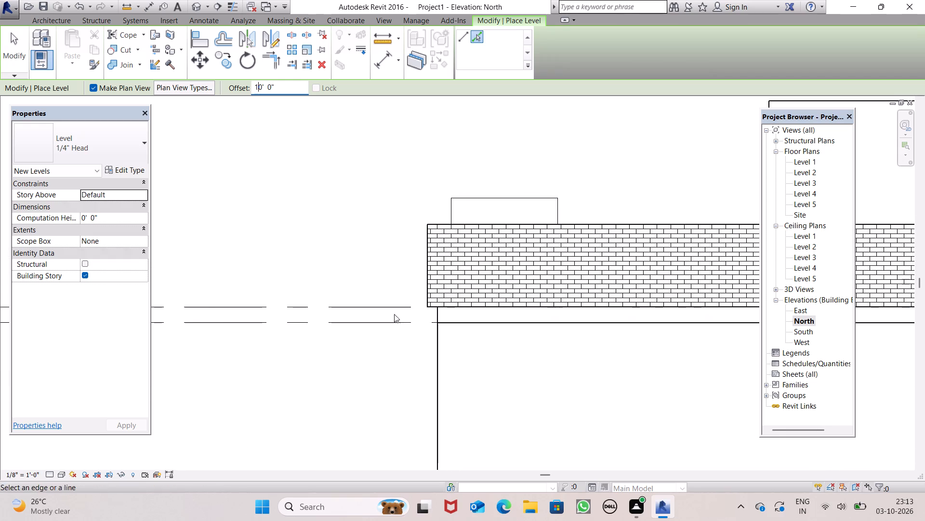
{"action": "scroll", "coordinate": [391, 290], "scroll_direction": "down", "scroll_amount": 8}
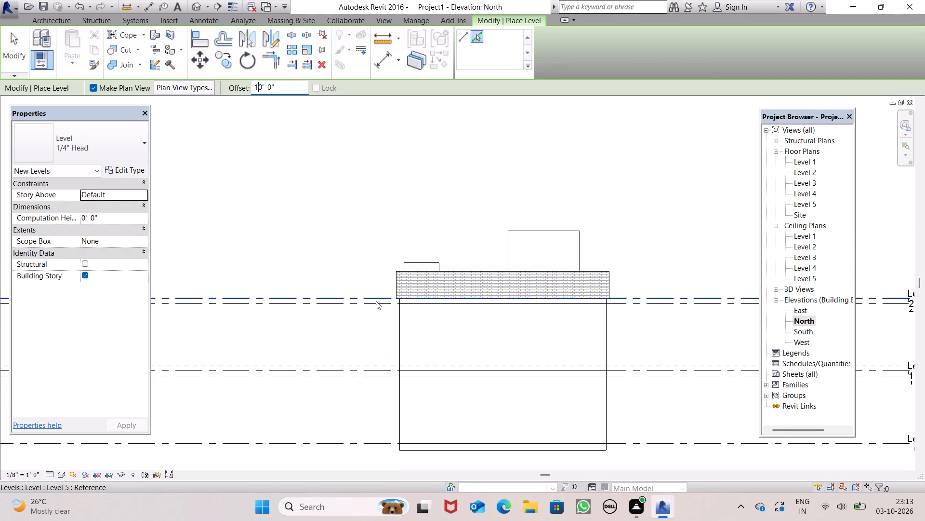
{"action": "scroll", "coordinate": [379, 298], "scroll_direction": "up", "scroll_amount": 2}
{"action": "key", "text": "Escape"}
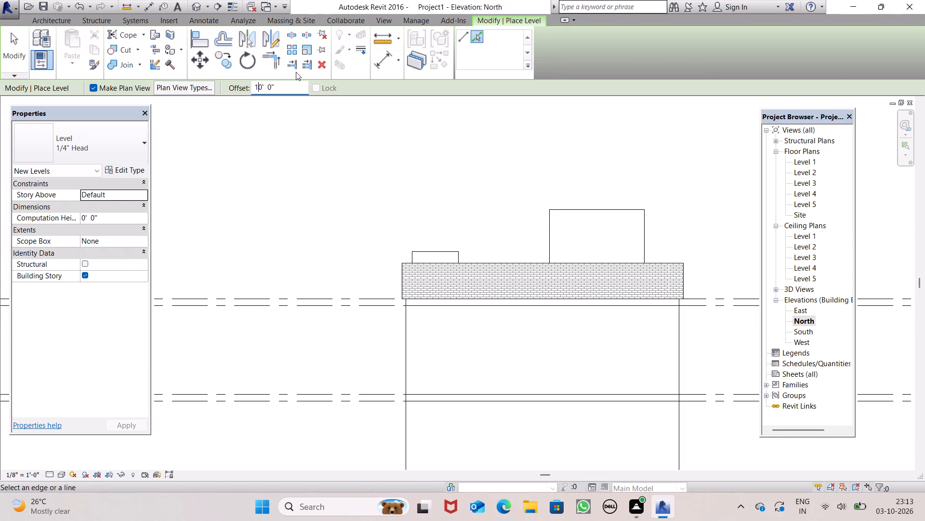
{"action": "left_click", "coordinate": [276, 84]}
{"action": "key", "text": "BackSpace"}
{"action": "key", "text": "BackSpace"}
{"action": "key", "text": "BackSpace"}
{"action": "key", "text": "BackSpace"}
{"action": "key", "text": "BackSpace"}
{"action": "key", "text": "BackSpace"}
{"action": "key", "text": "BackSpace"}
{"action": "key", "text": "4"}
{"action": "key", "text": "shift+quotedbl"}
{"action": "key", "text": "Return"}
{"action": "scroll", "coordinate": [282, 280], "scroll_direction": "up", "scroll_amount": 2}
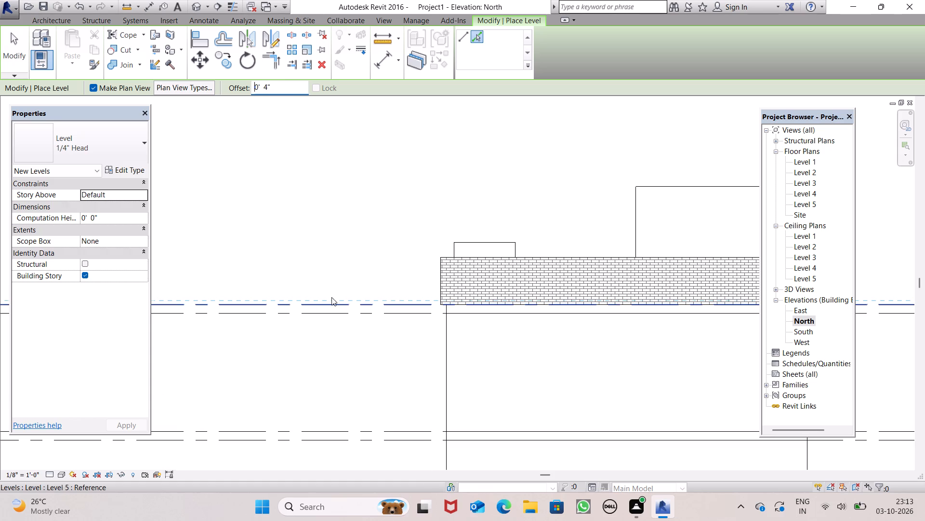
Place a new level 4' above Level 5, at the top of the brick parapet, in the North elevation.
{"action": "left_click", "coordinate": [282, 83]}
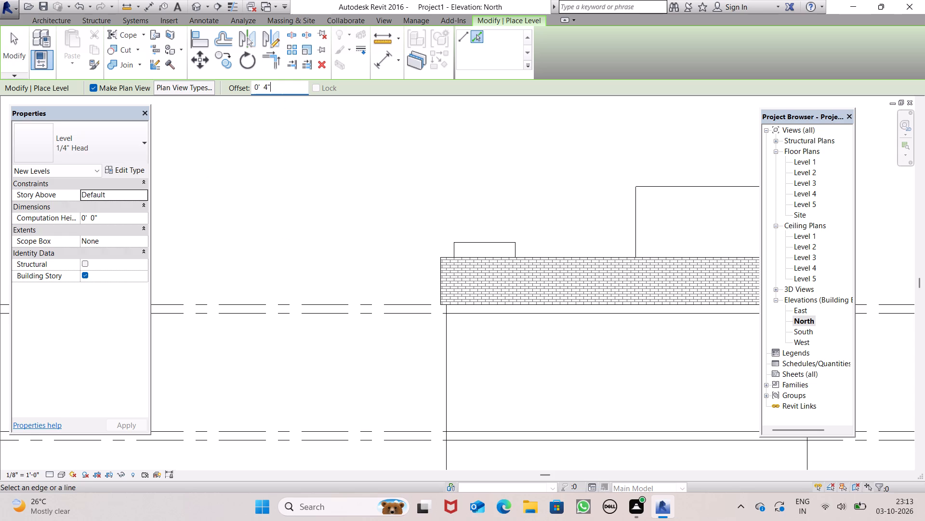
{"action": "key", "text": "BackSpace"}
{"action": "key", "text": "BackSpace"}
{"action": "key", "text": "BackSpace"}
{"action": "key", "text": "BackSpace"}
{"action": "key", "text": "BackSpace"}
{"action": "key", "text": "BackSpace"}
{"action": "key", "text": "BackSpace"}
{"action": "key", "text": "BackSpace"}
{"action": "key", "text": "BackSpace"}
{"action": "key", "text": "BackSpace"}
{"action": "type", "text": "4'"}
{"action": "key", "text": "Return"}
{"action": "left_click", "coordinate": [365, 299]}
{"action": "left_click", "coordinate": [370, 302]}
{"action": "scroll", "coordinate": [346, 257], "scroll_direction": "down", "scroll_amount": 6}
{"action": "scroll", "coordinate": [374, 239], "scroll_direction": "up", "scroll_amount": 4}
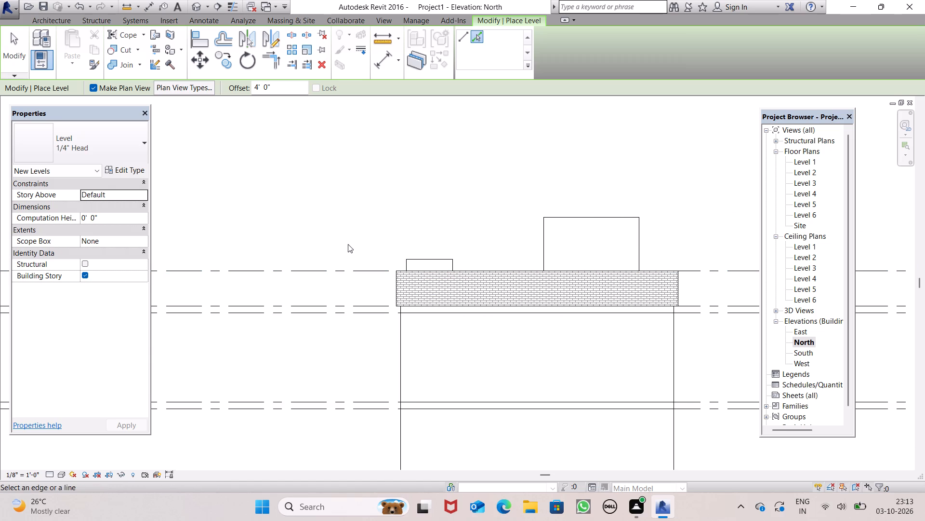
Place another level 10' above Level 5, at the top of the rooftop wall enclosure, and finish placing levels.
{"action": "scroll", "coordinate": [425, 274], "scroll_direction": "down", "scroll_amount": 3}
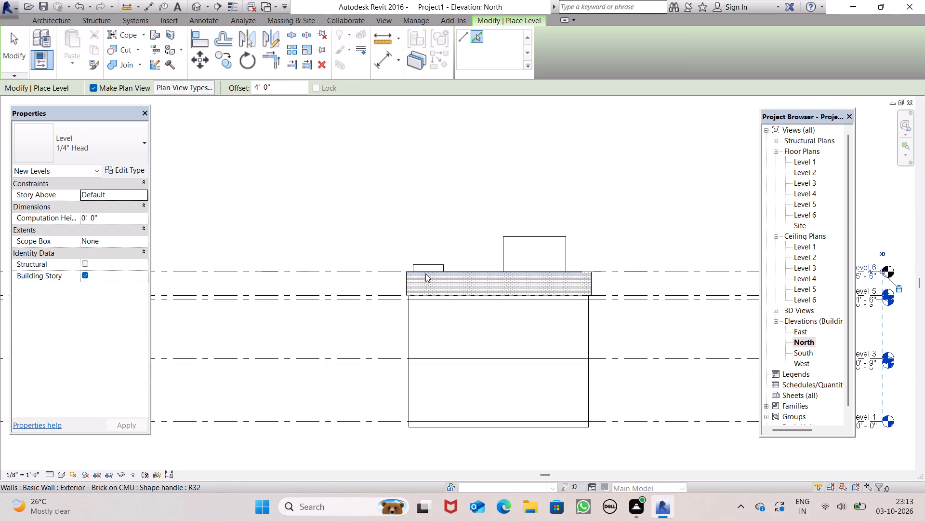
{"action": "scroll", "coordinate": [425, 274], "scroll_direction": "down", "scroll_amount": 2}
{"action": "middle_click_drag", "start_coordinate": [423, 274], "coordinate": [439, 351], "text": "shift"}
{"action": "scroll", "coordinate": [427, 362], "scroll_direction": "up", "scroll_amount": 4}
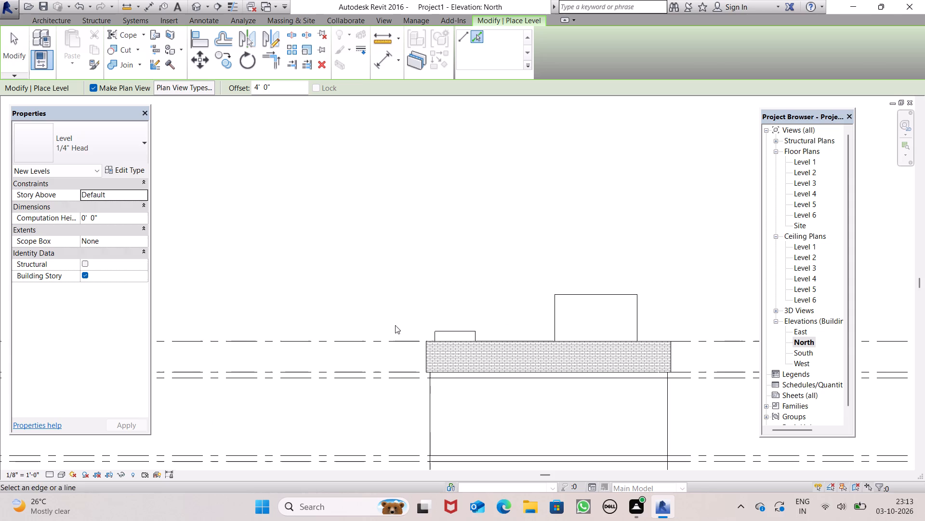
{"action": "left_click", "coordinate": [278, 88]}
{"action": "key", "text": "BackSpace"}
{"action": "key", "text": "BackSpace"}
{"action": "key", "text": "BackSpace"}
{"action": "key", "text": "BackSpace"}
{"action": "key", "text": "BackSpace"}
{"action": "key", "text": "BackSpace"}
{"action": "key", "text": "BackSpace"}
{"action": "key", "text": "BackSpace"}
{"action": "key", "text": "BackSpace"}
{"action": "key", "text": "BackSpace"}
{"action": "key", "text": "BackSpace"}
{"action": "key", "text": "BackSpace"}
{"action": "key", "text": "BackSpace"}
{"action": "type", "text": "10'"}
{"action": "key", "text": "Return"}
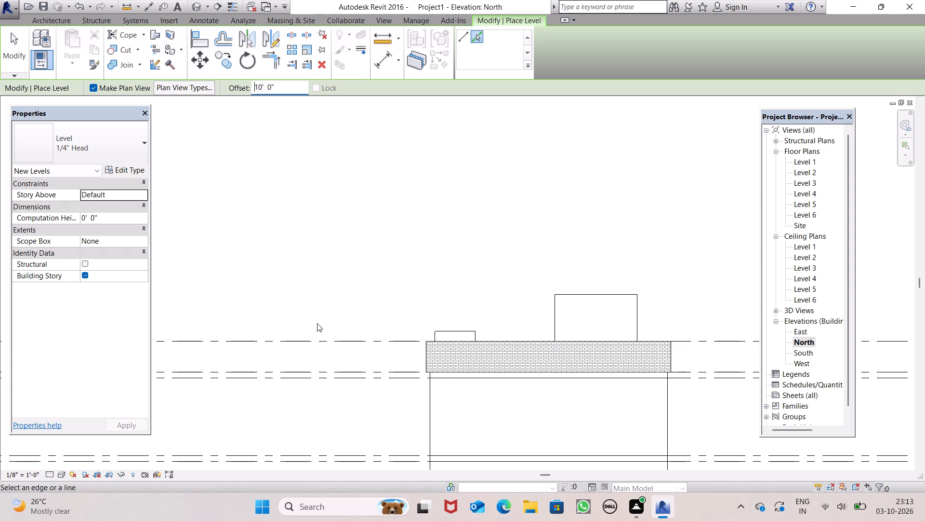
{"action": "left_click", "coordinate": [341, 368]}
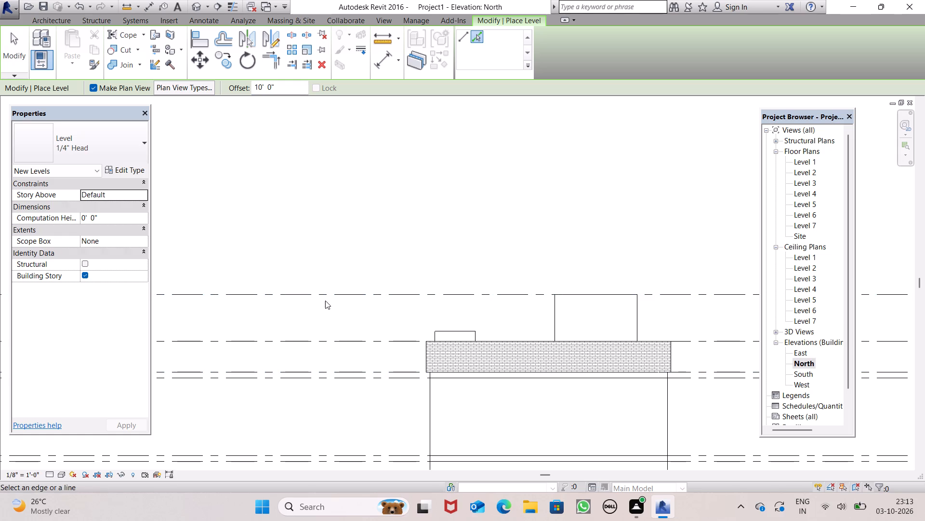
{"action": "key", "text": "Escape"}
{"action": "scroll", "coordinate": [327, 288], "scroll_direction": "down", "scroll_amount": 6}
{"action": "key", "text": "Escape"}
{"action": "scroll", "coordinate": [385, 276], "scroll_direction": "down", "scroll_amount": 2}
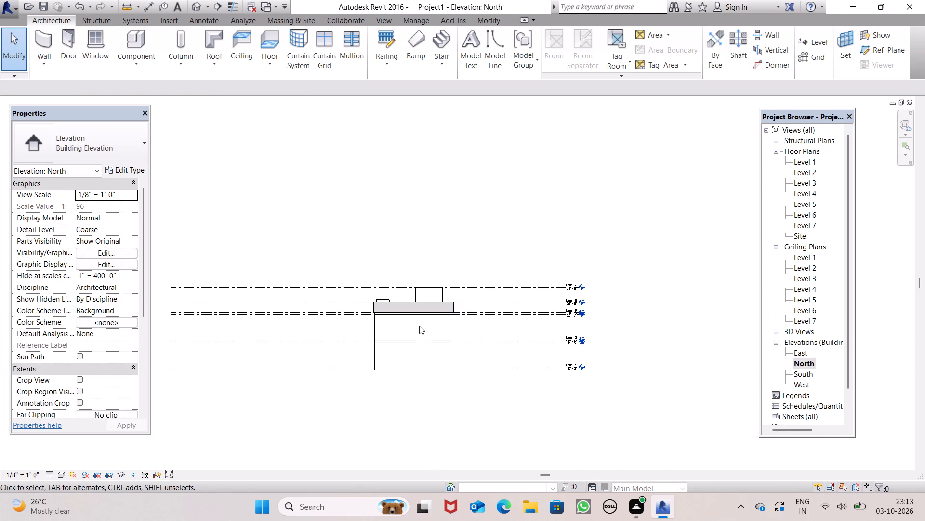
{"action": "scroll", "coordinate": [419, 326], "scroll_direction": "down", "scroll_amount": 1}
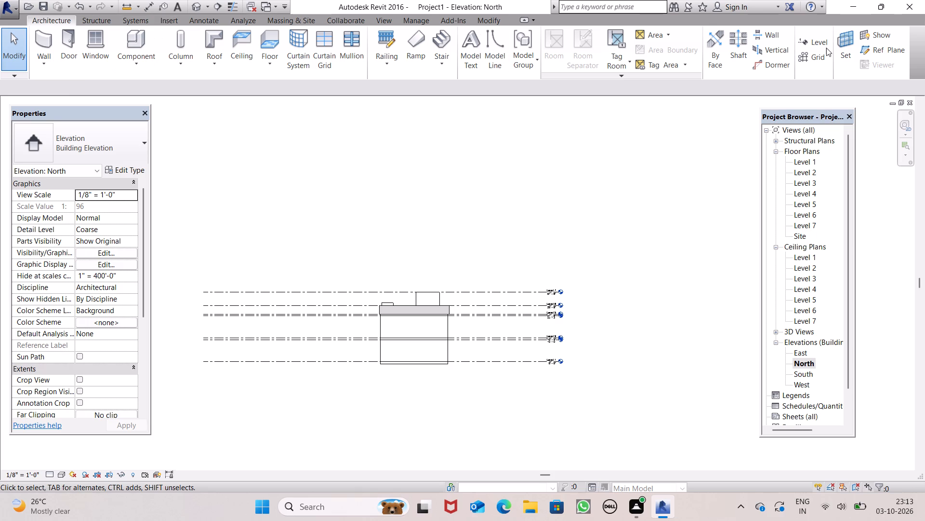
Place a new level 9" above Level 7 in the North elevation by picking the Level 7 line.
{"action": "left_click", "coordinate": [814, 42]}
{"action": "scroll", "coordinate": [245, 90], "scroll_direction": "up", "scroll_amount": 5}
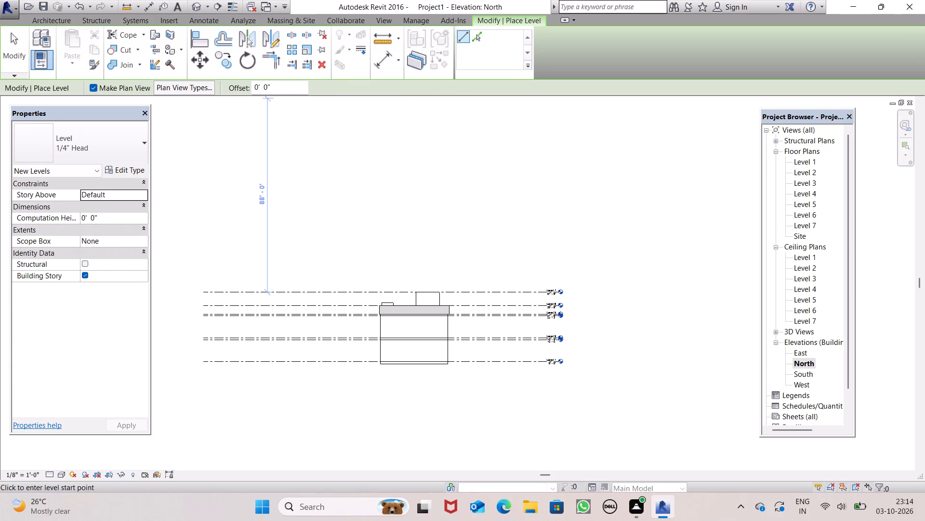
{"action": "left_click", "coordinate": [482, 41]}
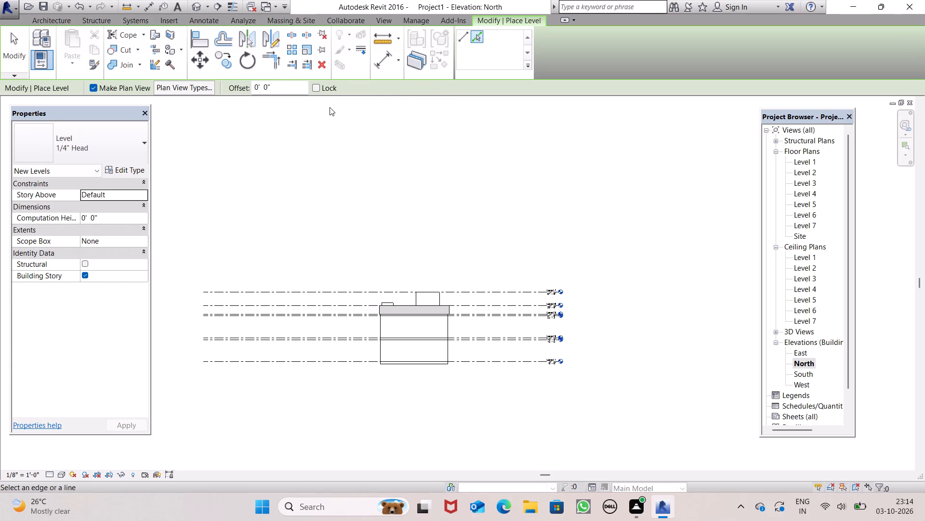
{"action": "left_click", "coordinate": [305, 90]}
{"action": "key", "text": "BackSpace"}
{"action": "key", "text": "BackSpace"}
{"action": "key", "text": "BackSpace"}
{"action": "key", "text": "BackSpace"}
{"action": "key", "text": "BackSpace"}
{"action": "key", "text": "BackSpace"}
{"action": "key", "text": "BackSpace"}
{"action": "key", "text": "BackSpace"}
{"action": "key", "text": "BackSpace"}
{"action": "key", "text": "BackSpace"}
{"action": "key", "text": "BackSpace"}
{"action": "key", "text": "BackSpace"}
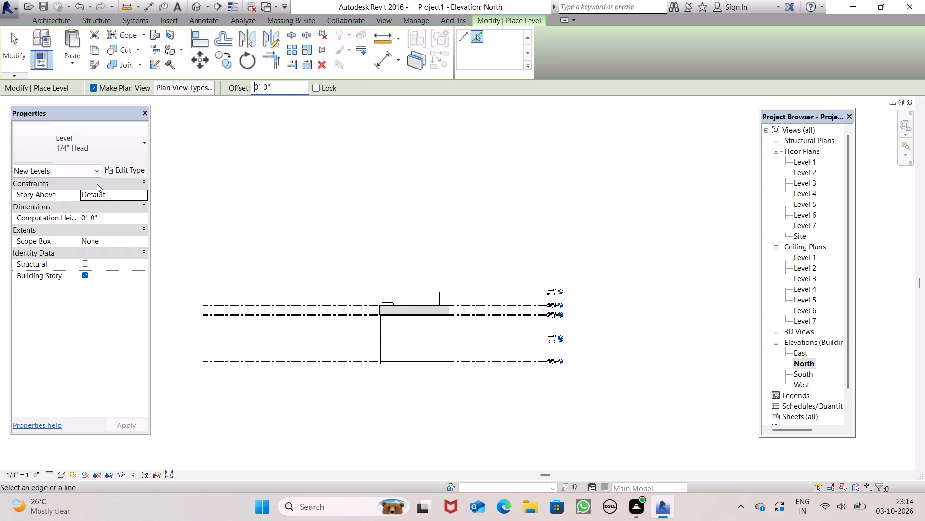
{"action": "key", "text": "8"}
{"action": "key", "text": "BackSpace"}
{"action": "type", "text": "9\""}
{"action": "key", "text": "Return"}
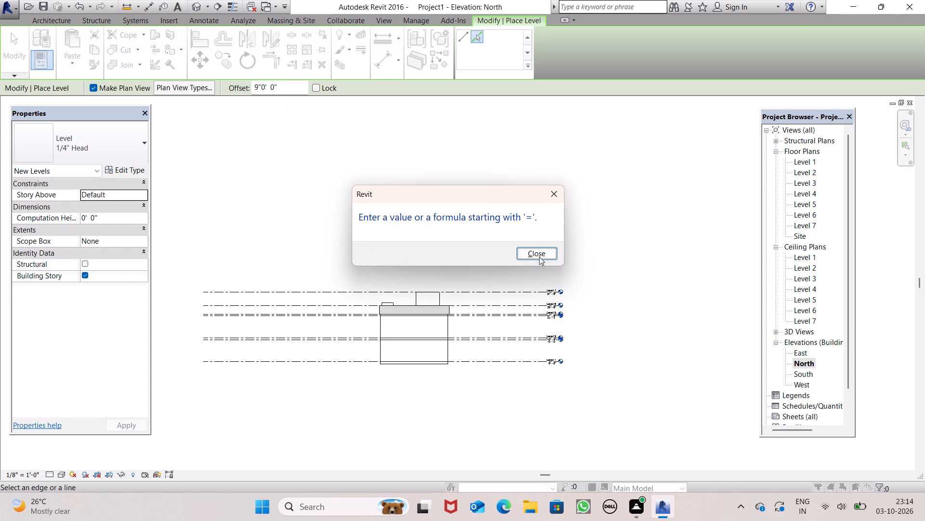
{"action": "left_click", "coordinate": [555, 255]}
{"action": "key", "text": "BackSpace"}
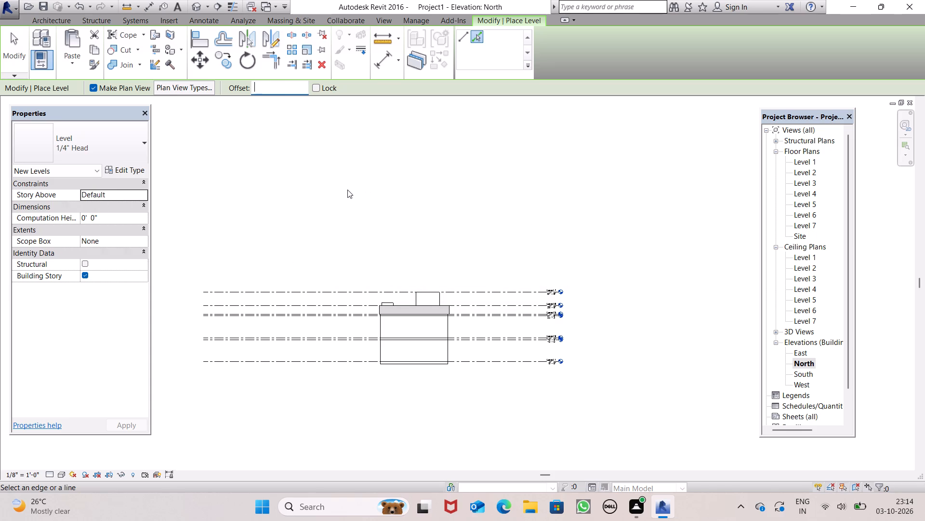
{"action": "type", "text": "9\""}
{"action": "key", "text": "Return"}
{"action": "scroll", "coordinate": [296, 262], "scroll_direction": "up", "scroll_amount": 5}
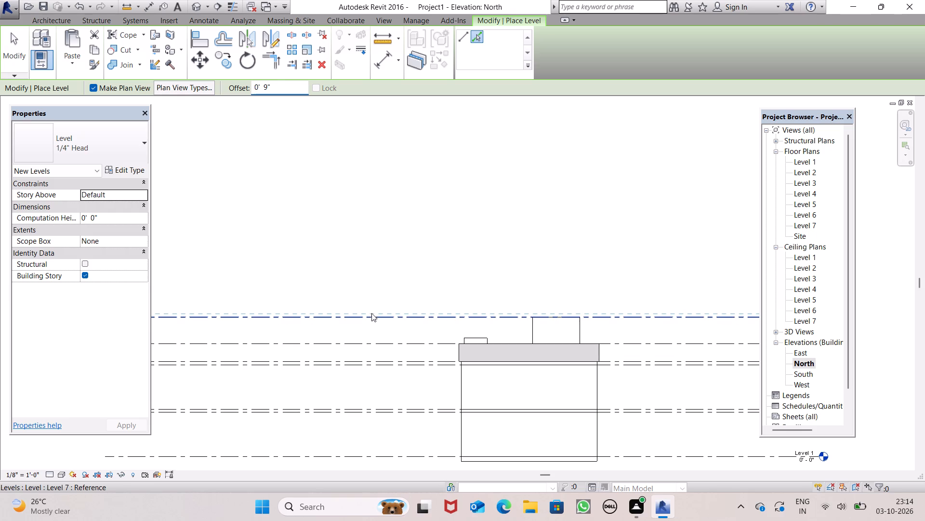
{"action": "left_click", "coordinate": [371, 314]}
{"action": "scroll", "coordinate": [508, 255], "scroll_direction": "down", "scroll_amount": 2}
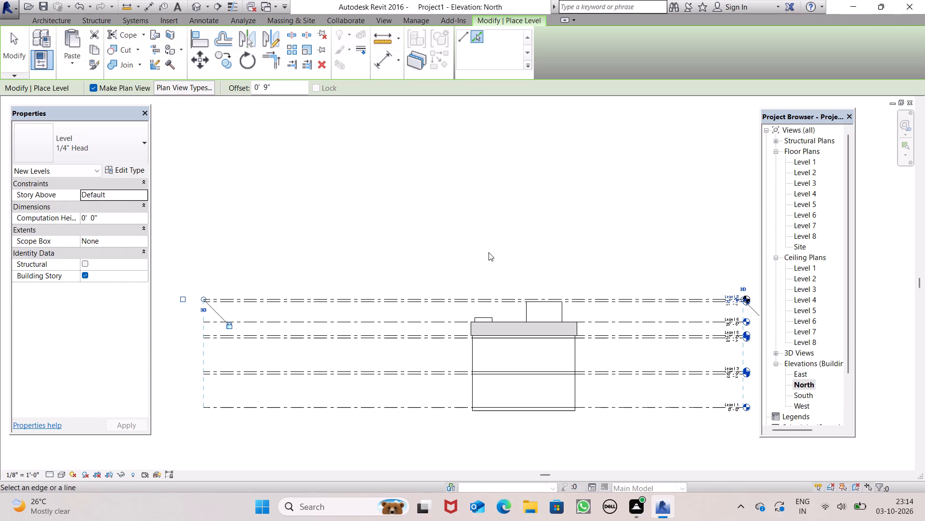
Examine the rooftop enclosure in the 3D view, the Level 8 and Level 6 floor plans, and the East elevation.
{"action": "left_click", "coordinate": [195, 7]}
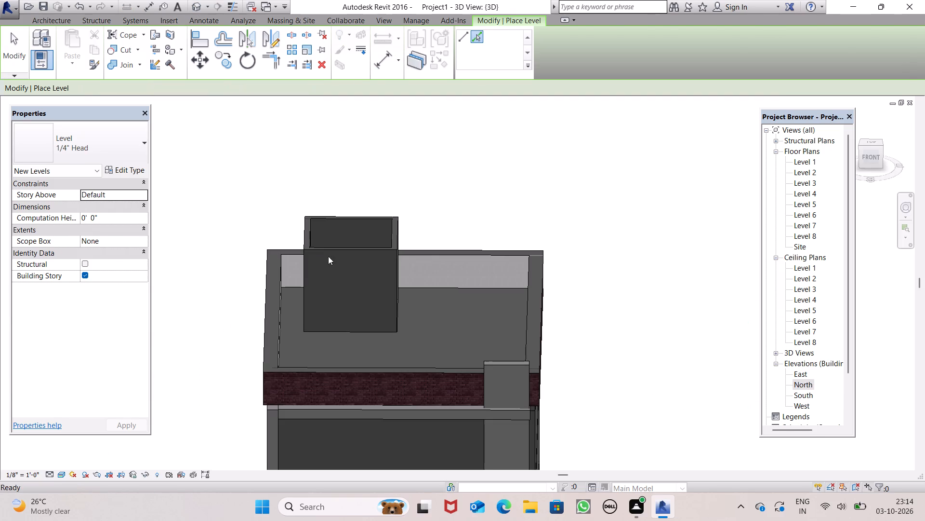
{"action": "scroll", "coordinate": [436, 328], "scroll_direction": "down", "scroll_amount": 2}
{"action": "scroll", "coordinate": [384, 294], "scroll_direction": "up", "scroll_amount": 2}
{"action": "scroll", "coordinate": [384, 294], "scroll_direction": "down", "scroll_amount": 2}
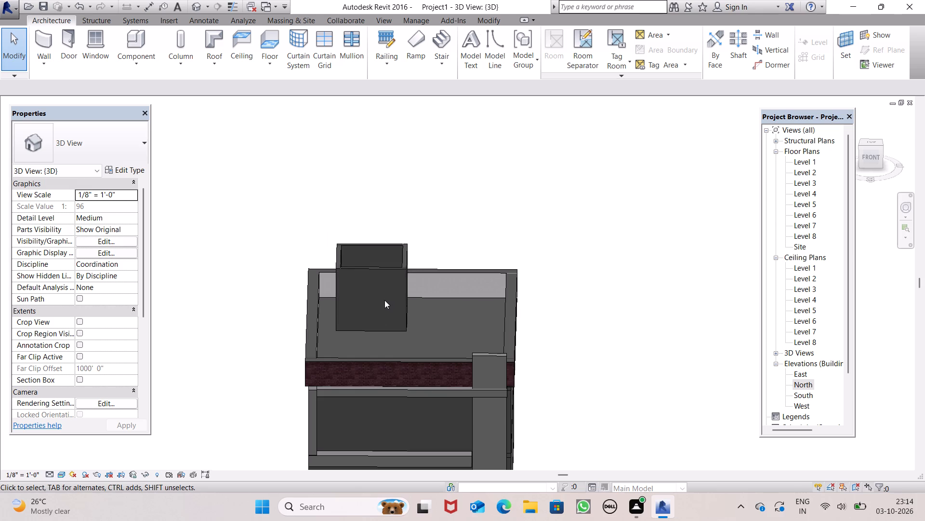
{"action": "scroll", "coordinate": [391, 339], "scroll_direction": "down", "scroll_amount": 1}
{"action": "middle_click_drag", "start_coordinate": [391, 336], "coordinate": [423, 314], "text": "shift"}
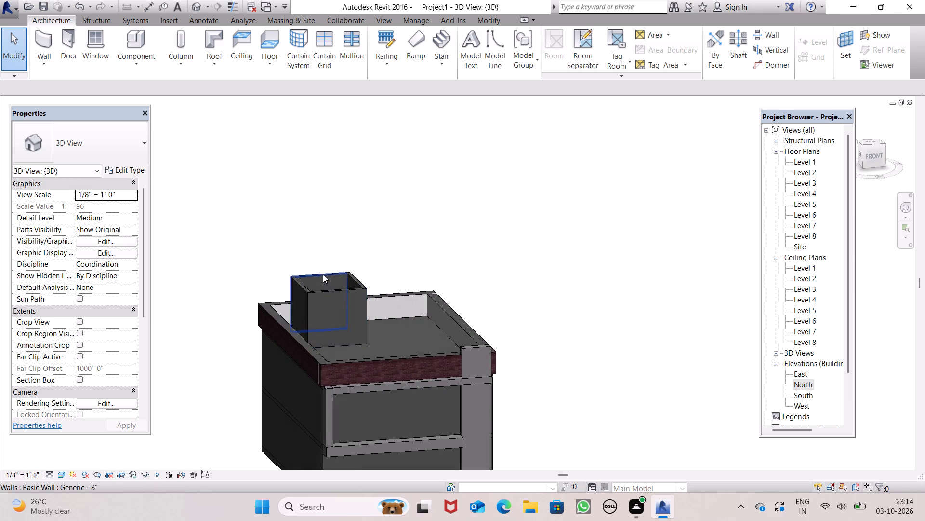
{"action": "scroll", "coordinate": [320, 268], "scroll_direction": "up", "scroll_amount": 2}
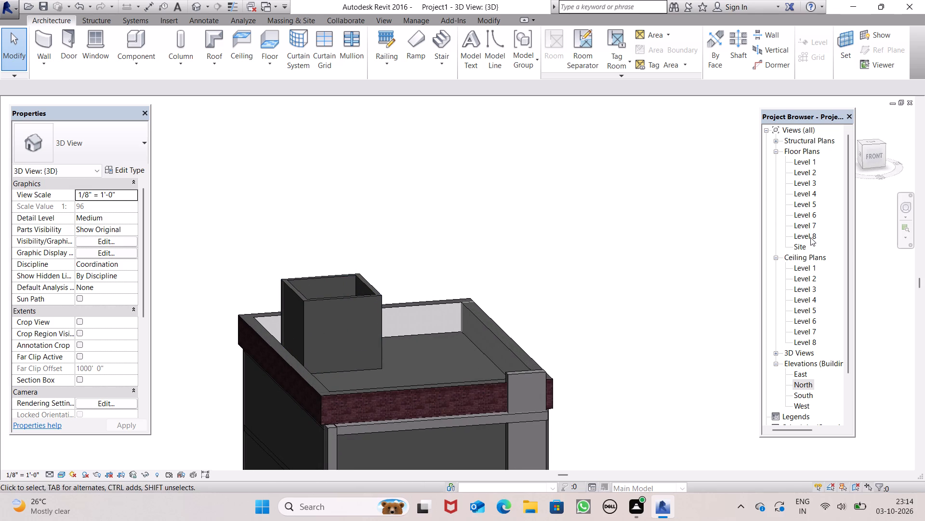
{"action": "double_click", "coordinate": [810, 237]}
{"action": "scroll", "coordinate": [645, 302], "scroll_direction": "down", "scroll_amount": 2}
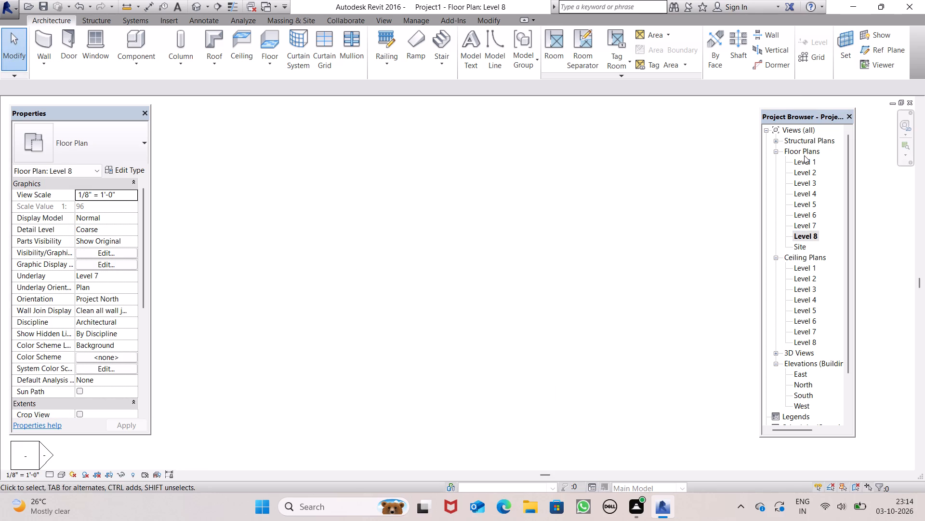
{"action": "double_click", "coordinate": [811, 218]}
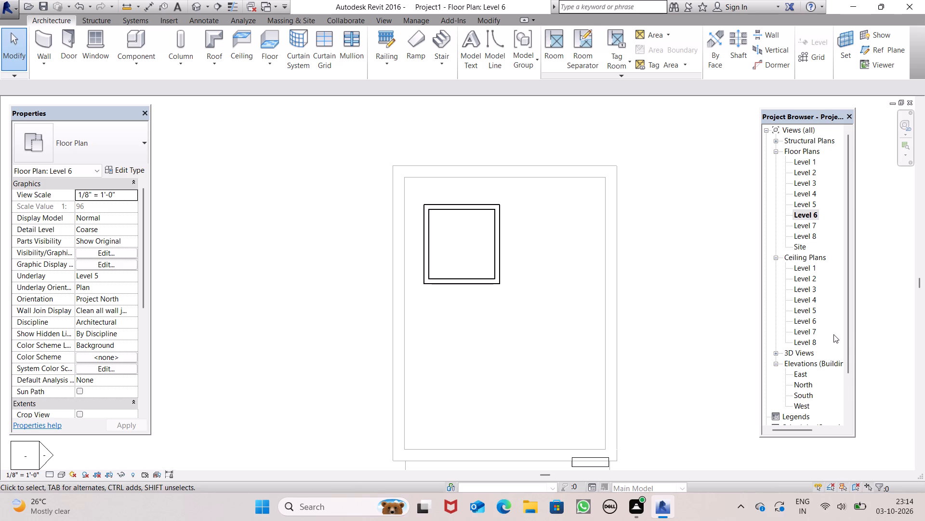
{"action": "double_click", "coordinate": [795, 377]}
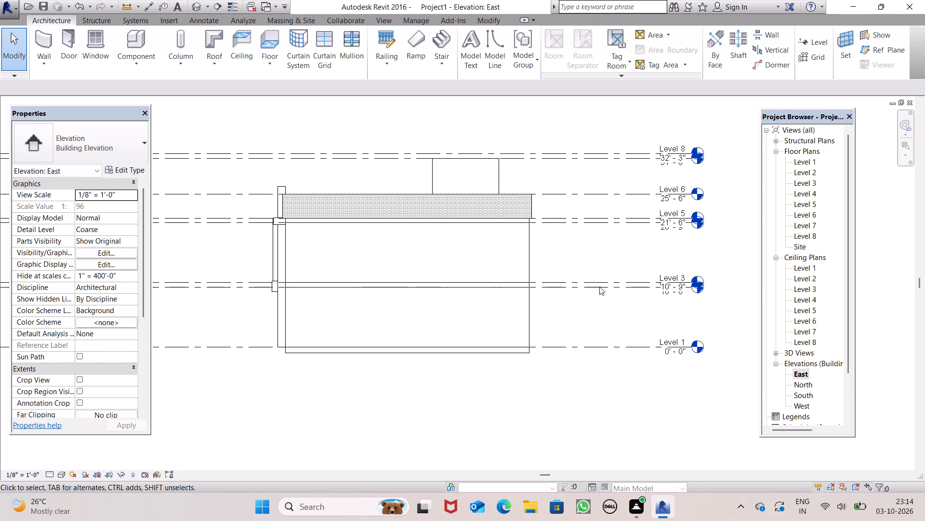
From the Level 6 plan, create a sloped footprint roof based on Level 8, with a rectangle about 1' outside the rooftop enclosure's wall centrelines.
{"action": "double_click", "coordinate": [805, 214]}
{"action": "scroll", "coordinate": [607, 313], "scroll_direction": "down", "scroll_amount": 3}
{"action": "scroll", "coordinate": [520, 260], "scroll_direction": "up", "scroll_amount": 6}
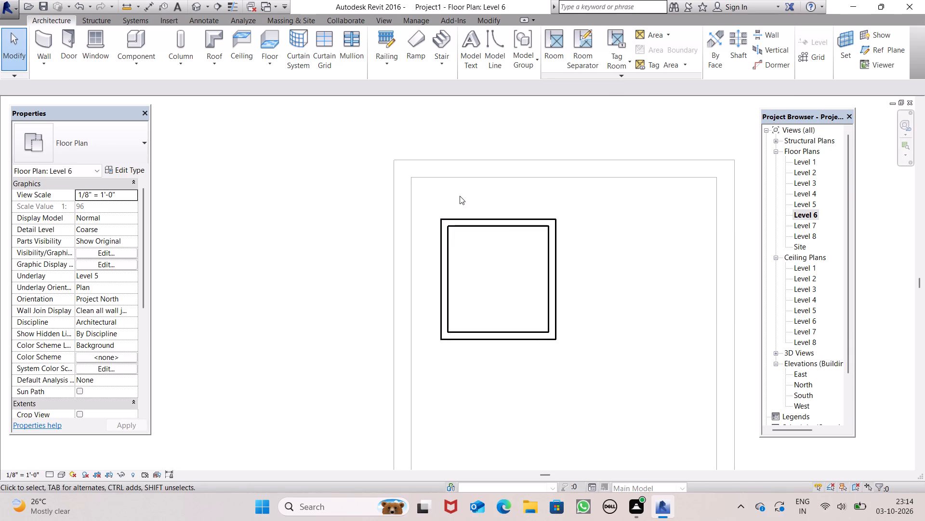
{"action": "left_click", "coordinate": [209, 68]}
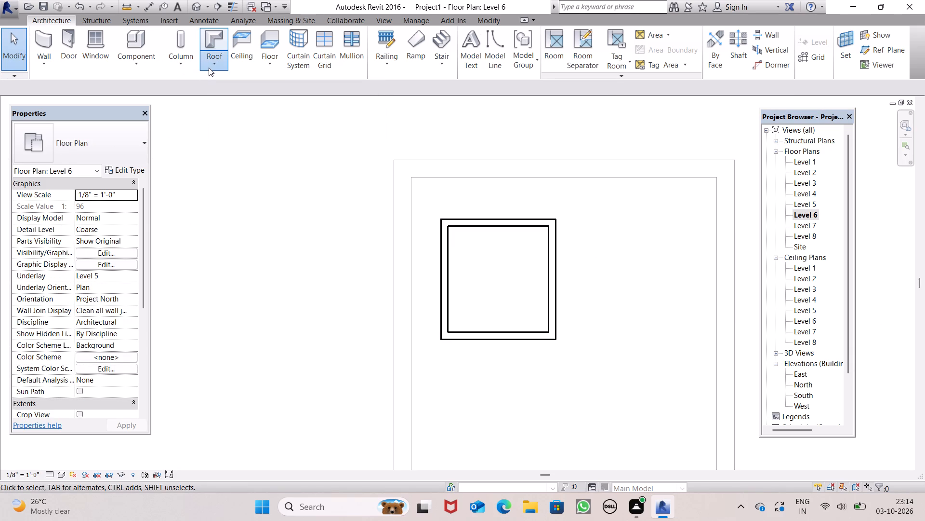
{"action": "left_click", "coordinate": [267, 88]}
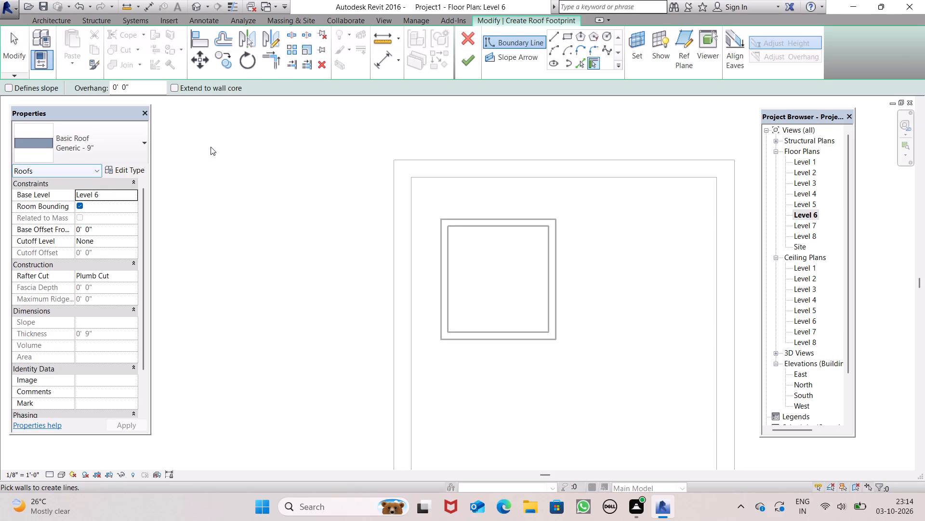
{"action": "left_click", "coordinate": [133, 196]}
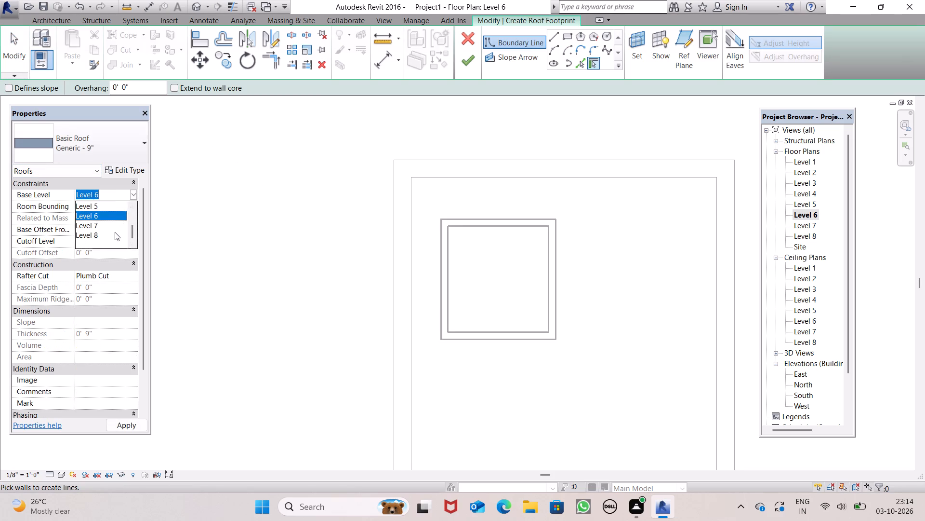
{"action": "left_click", "coordinate": [115, 232]}
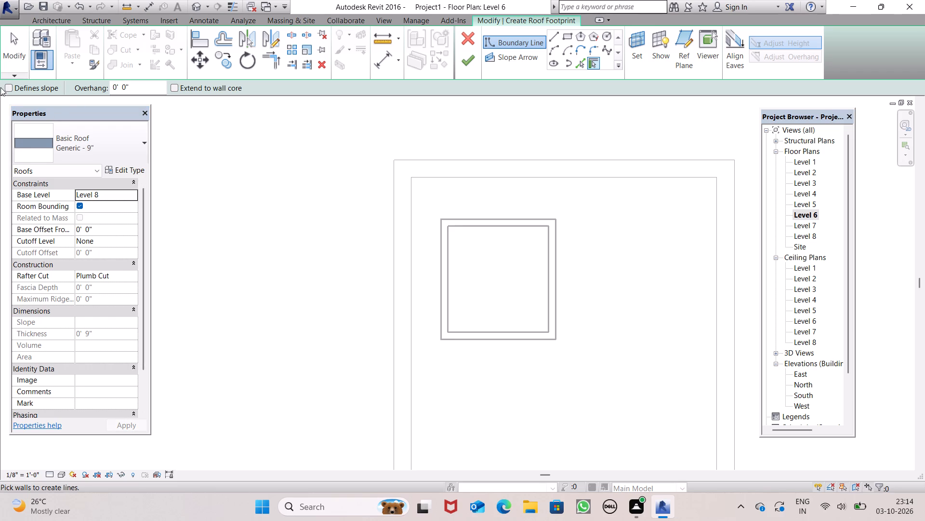
{"action": "left_click", "coordinate": [11, 91]}
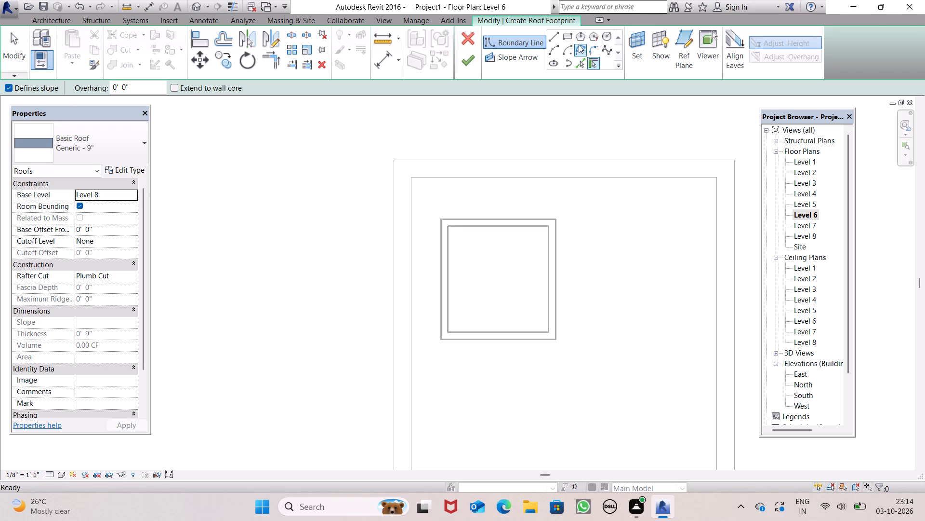
{"action": "left_click", "coordinate": [573, 39]}
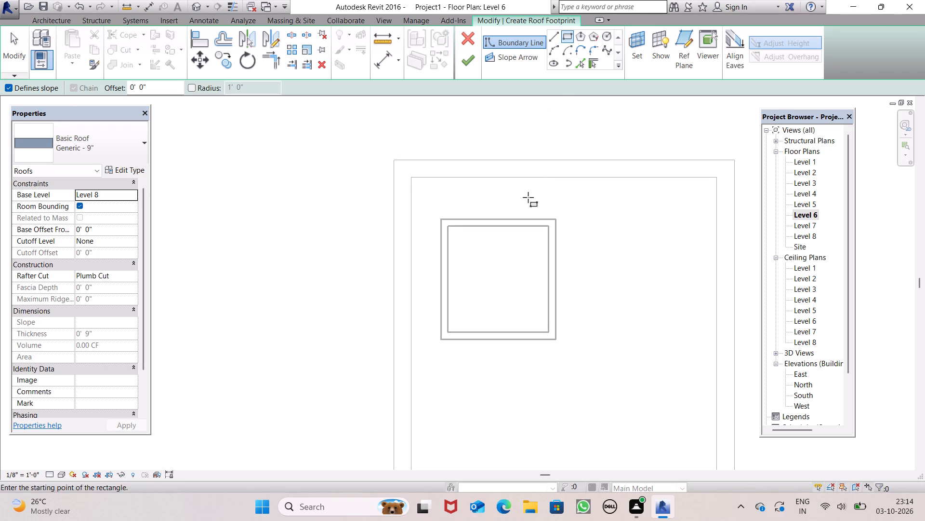
{"action": "scroll", "coordinate": [454, 225], "scroll_direction": "up", "scroll_amount": 3}
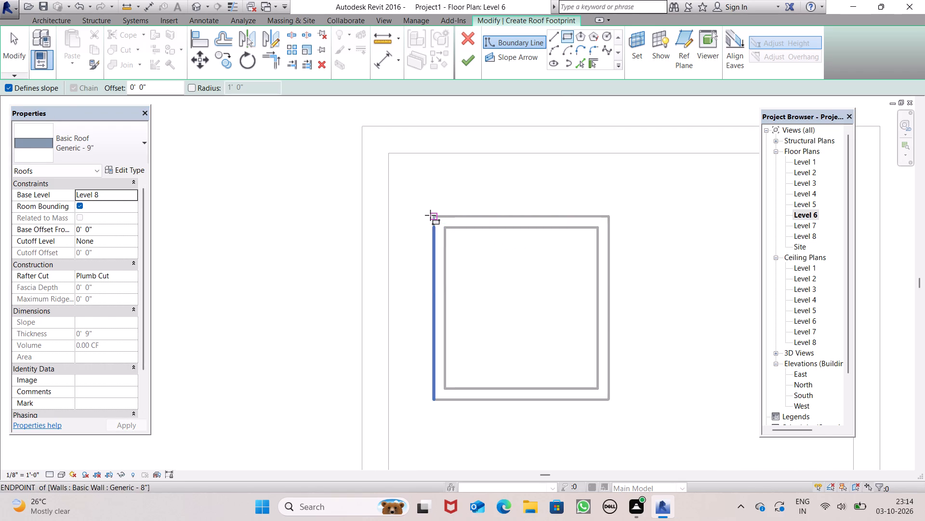
{"action": "left_click", "coordinate": [423, 206]}
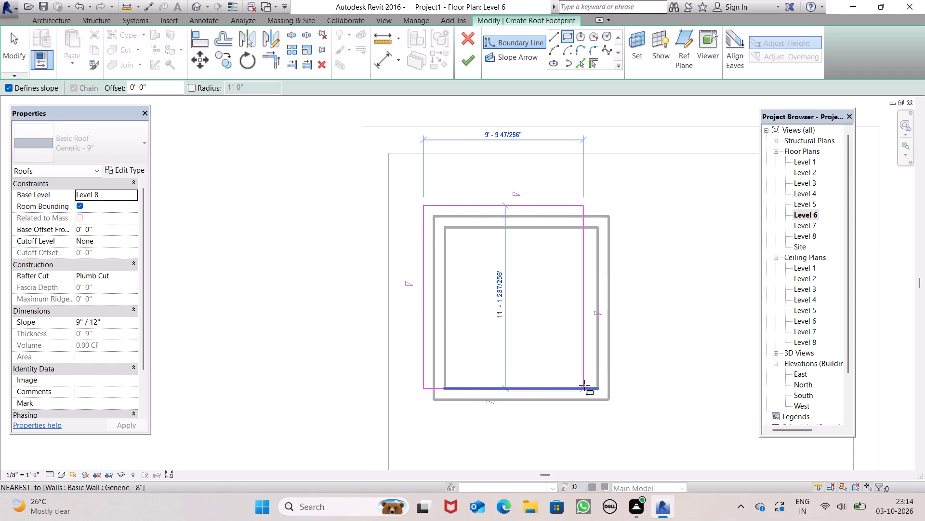
{"action": "left_click", "coordinate": [620, 416]}
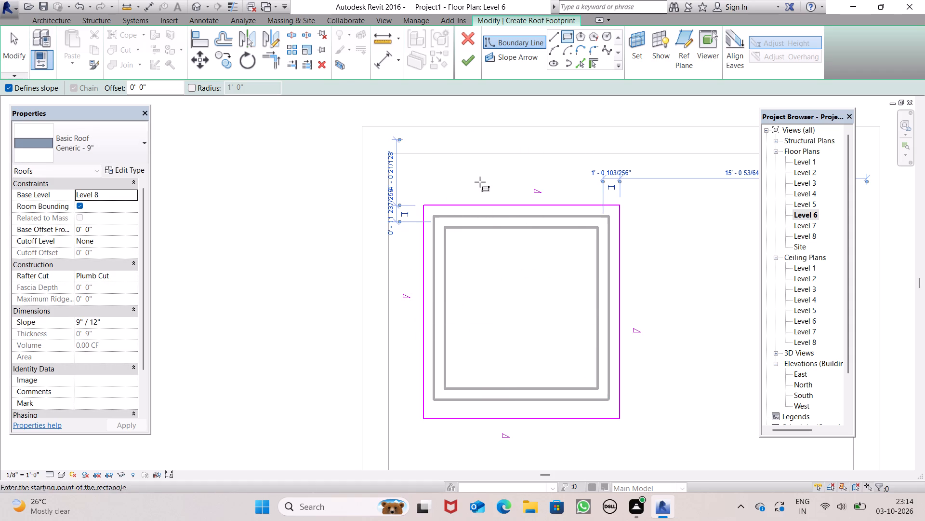
{"action": "left_click", "coordinate": [469, 68]}
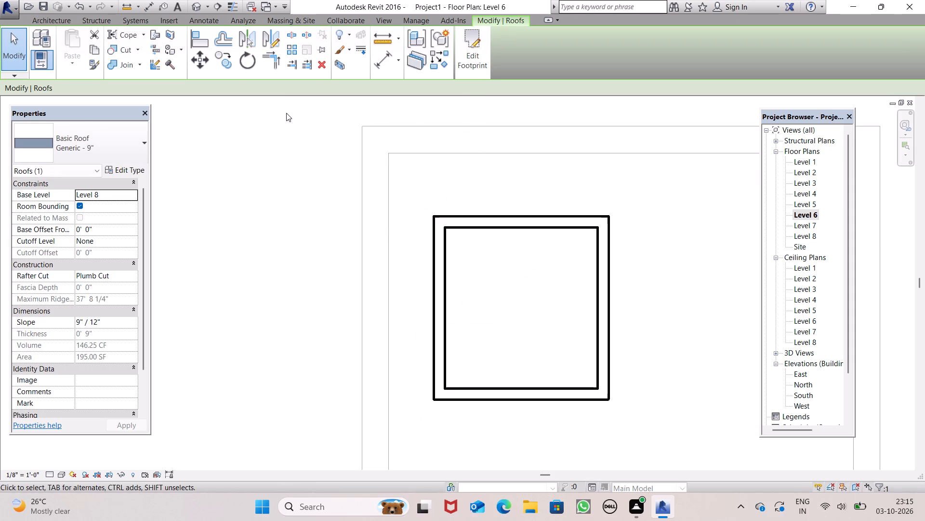
Select the hip roof in the 3D view and examine from several angles how it sits over the enclosure walls.
{"action": "left_click", "coordinate": [198, 10]}
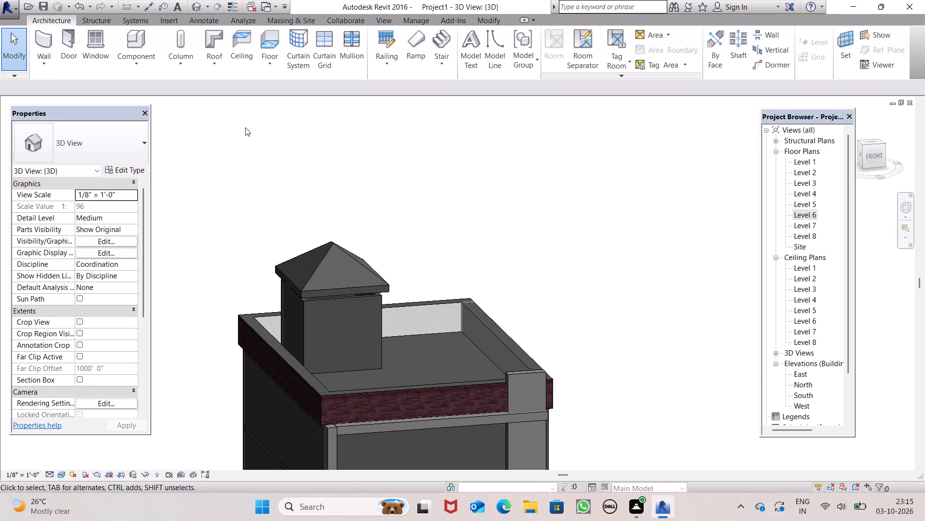
{"action": "middle_click_drag", "start_coordinate": [384, 309], "coordinate": [375, 243], "text": "shift"}
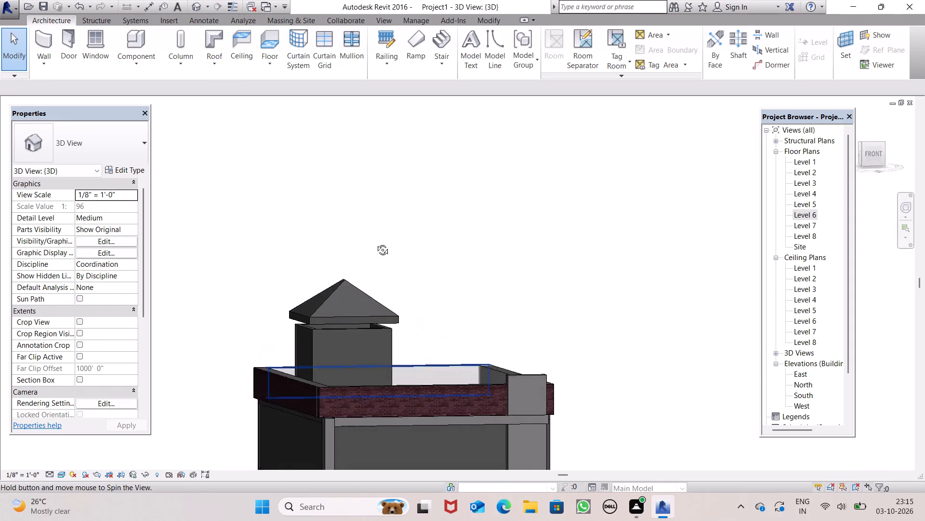
{"action": "middle_click_drag", "start_coordinate": [375, 243], "coordinate": [374, 240], "text": "shift"}
{"action": "scroll", "coordinate": [374, 240], "scroll_direction": "up", "scroll_amount": 1, "text": "shift"}
{"action": "key", "text": "space"}
{"action": "scroll", "coordinate": [417, 330], "scroll_direction": "up", "scroll_amount": 7}
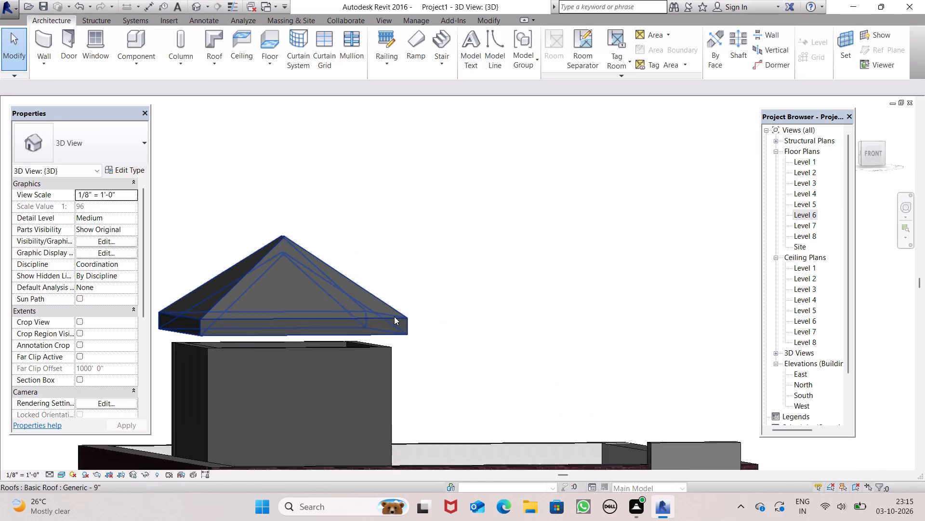
{"action": "scroll", "coordinate": [394, 316], "scroll_direction": "up", "scroll_amount": 2}
{"action": "left_click", "coordinate": [409, 341]}
{"action": "scroll", "coordinate": [446, 295], "scroll_direction": "down", "scroll_amount": 5}
{"action": "middle_click_drag", "start_coordinate": [447, 302], "coordinate": [448, 305]}
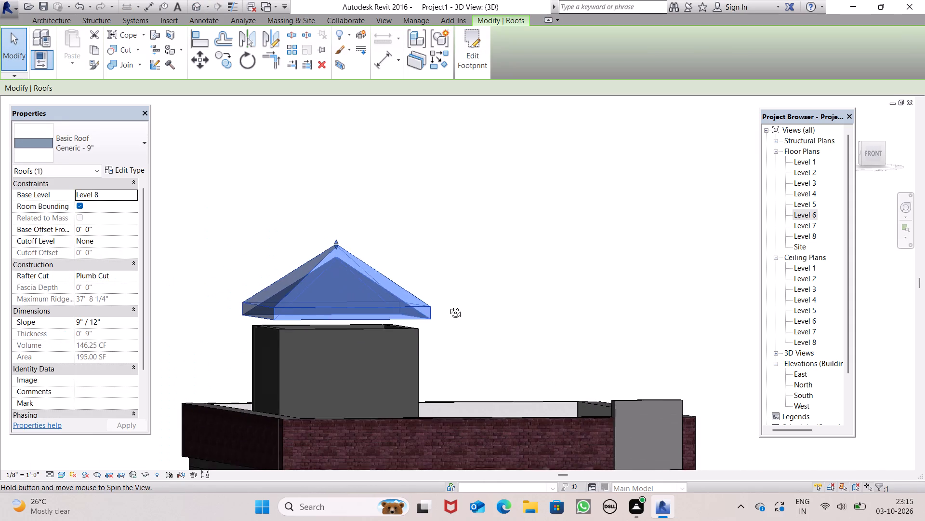
{"action": "middle_click_drag", "start_coordinate": [448, 305], "coordinate": [423, 391]}
{"action": "scroll", "coordinate": [378, 355], "scroll_direction": "up", "scroll_amount": 4}
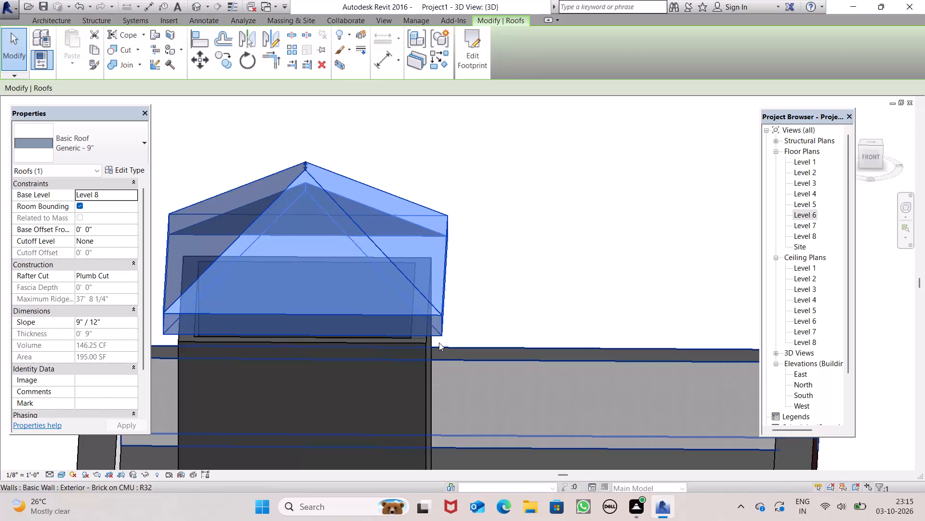
{"action": "left_click_drag", "start_coordinate": [443, 335], "coordinate": [441, 349]}
{"action": "scroll", "coordinate": [453, 293], "scroll_direction": "down", "scroll_amount": 4}
{"action": "middle_click_drag", "start_coordinate": [493, 306], "coordinate": [485, 247], "text": "shift"}
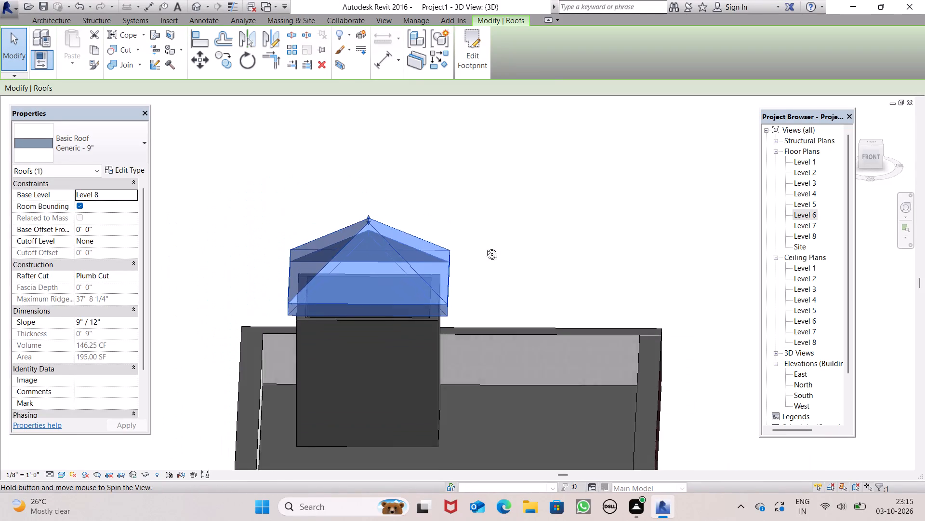
{"action": "middle_click_drag", "start_coordinate": [485, 247], "coordinate": [484, 198], "text": "shift"}
{"action": "scroll", "coordinate": [427, 271], "scroll_direction": "up", "scroll_amount": 1}
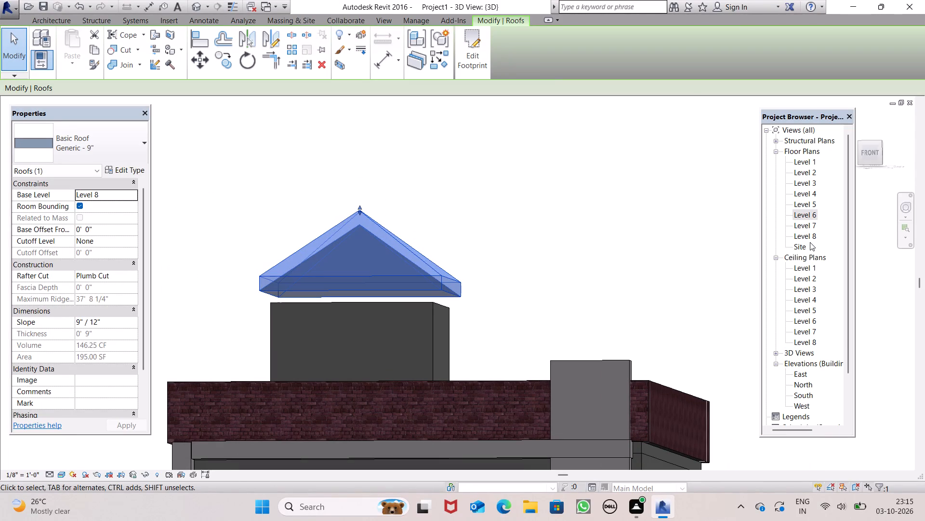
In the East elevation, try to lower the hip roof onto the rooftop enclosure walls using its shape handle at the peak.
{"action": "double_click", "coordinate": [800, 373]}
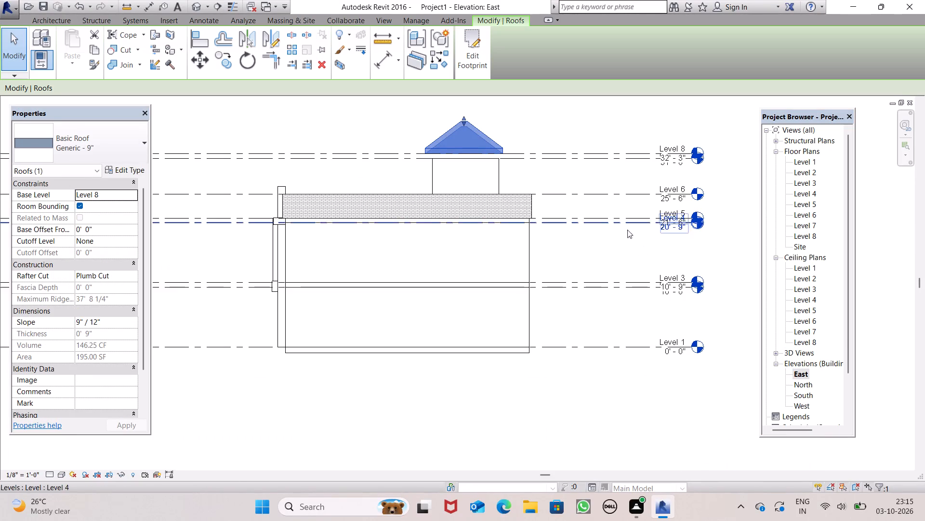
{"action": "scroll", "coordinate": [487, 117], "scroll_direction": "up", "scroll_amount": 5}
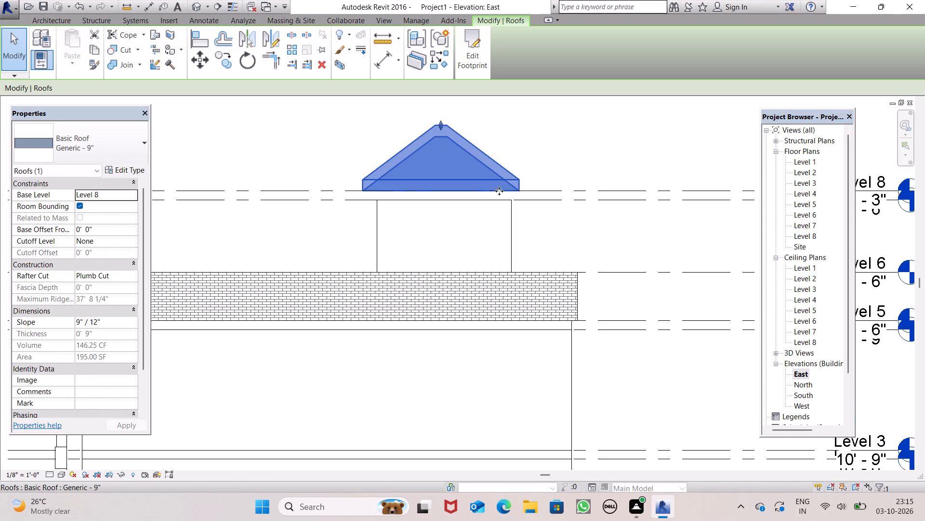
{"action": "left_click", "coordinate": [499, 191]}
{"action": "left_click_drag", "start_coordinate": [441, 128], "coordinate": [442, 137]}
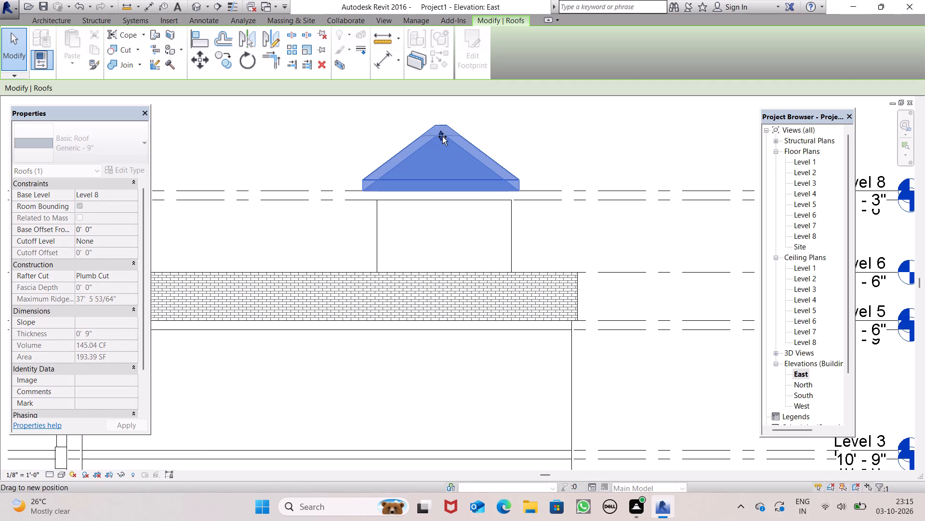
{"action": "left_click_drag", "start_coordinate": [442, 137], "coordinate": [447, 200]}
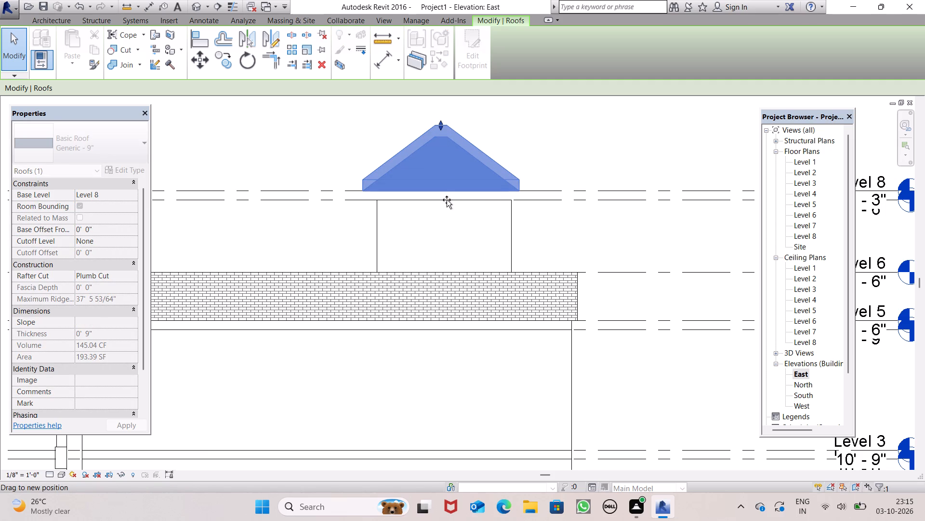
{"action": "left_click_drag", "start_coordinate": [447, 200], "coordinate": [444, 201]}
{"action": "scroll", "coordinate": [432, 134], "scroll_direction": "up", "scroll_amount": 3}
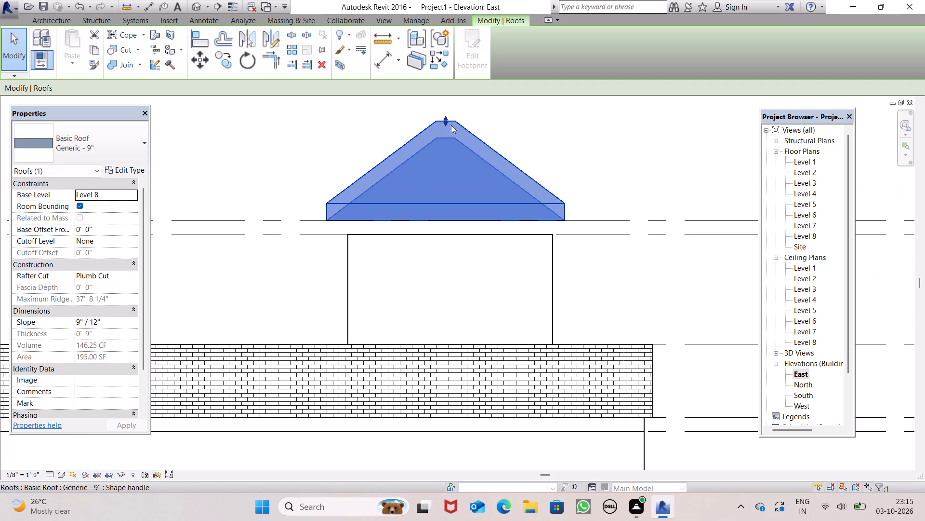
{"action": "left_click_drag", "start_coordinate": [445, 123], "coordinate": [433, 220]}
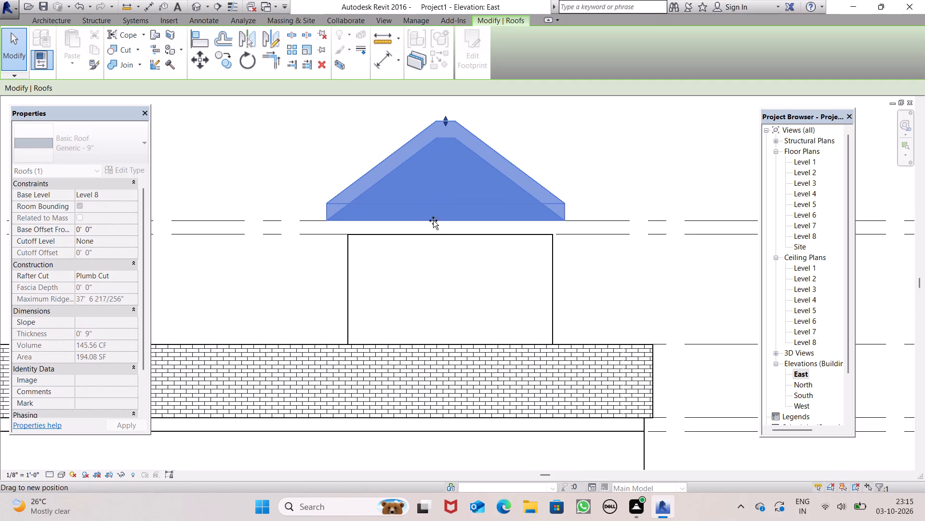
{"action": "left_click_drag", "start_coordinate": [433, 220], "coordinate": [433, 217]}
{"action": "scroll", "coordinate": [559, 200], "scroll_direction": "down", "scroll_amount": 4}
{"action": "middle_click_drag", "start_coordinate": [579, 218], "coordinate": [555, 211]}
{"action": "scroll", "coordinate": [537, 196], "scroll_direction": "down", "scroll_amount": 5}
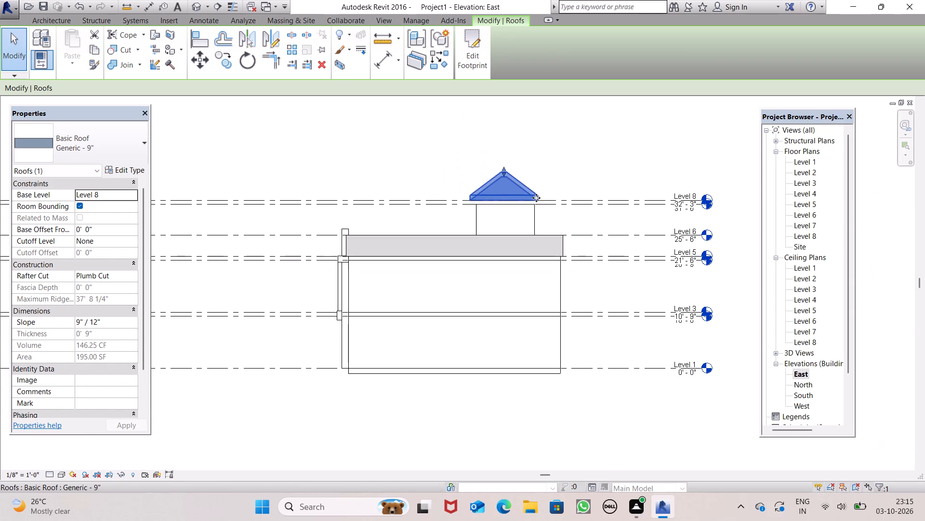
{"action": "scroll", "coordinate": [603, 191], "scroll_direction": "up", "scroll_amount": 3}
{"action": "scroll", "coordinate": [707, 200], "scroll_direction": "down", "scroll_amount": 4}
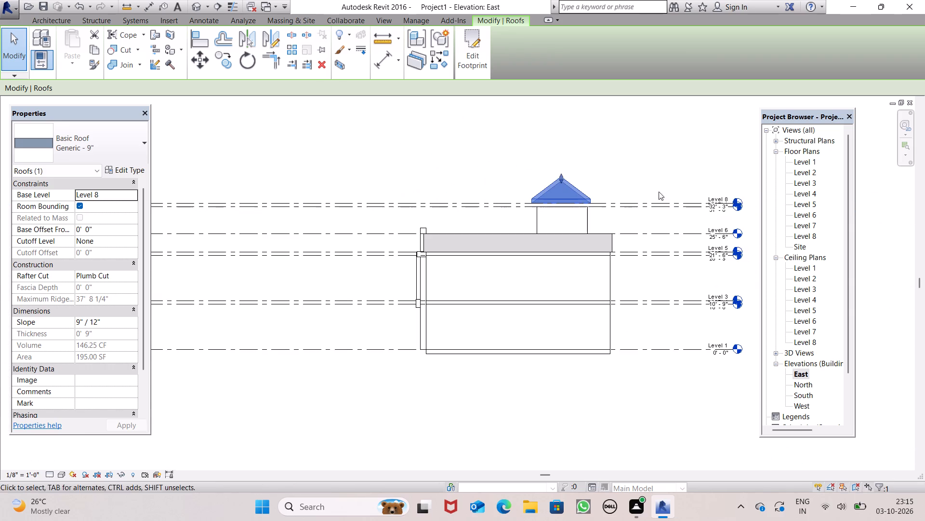
Undo the hip roof based on Level 8 back to its footprint sketch, and discard that sketch.
{"action": "key", "text": "ctrl+z"}
{"action": "scroll", "coordinate": [608, 201], "scroll_direction": "down", "scroll_amount": 4}
{"action": "scroll", "coordinate": [608, 219], "scroll_direction": "up", "scroll_amount": 1}
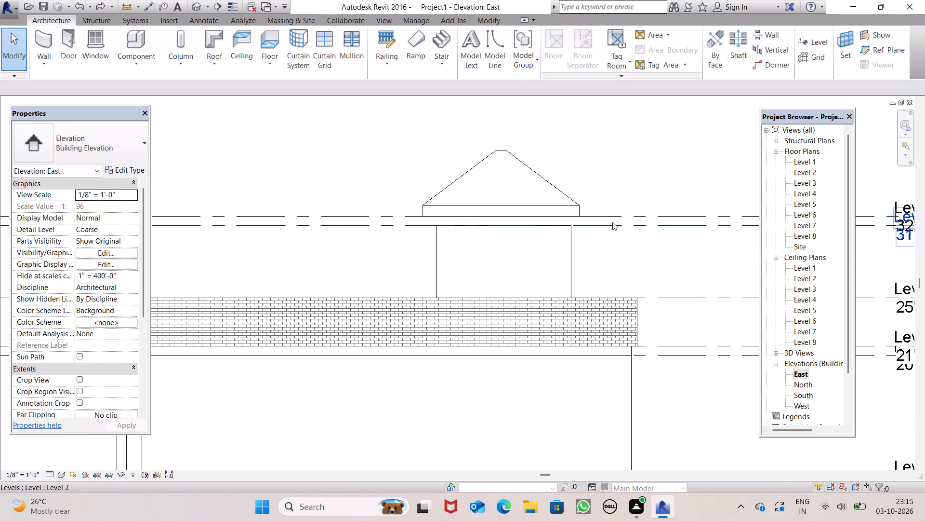
{"action": "key", "text": "ctrl+z"}
{"action": "scroll", "coordinate": [534, 176], "scroll_direction": "down", "scroll_amount": 1}
{"action": "key", "text": "ctrl+z"}
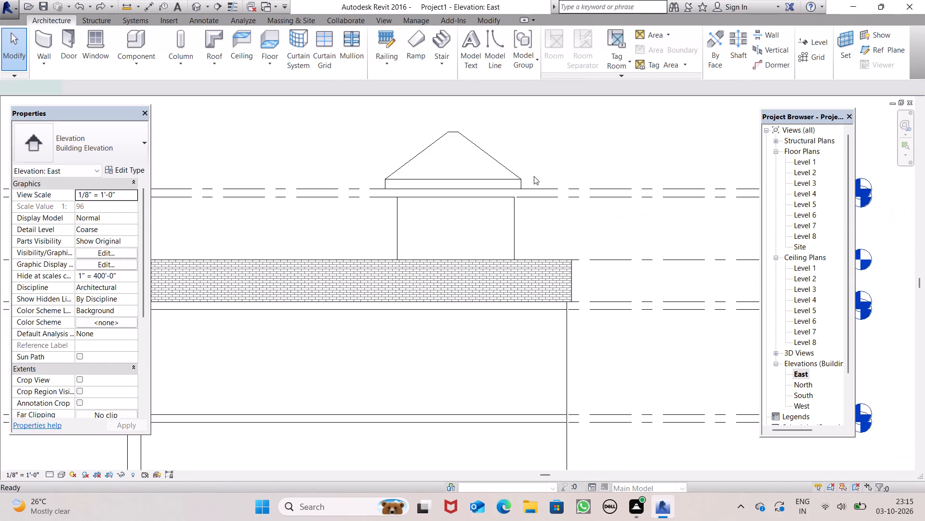
{"action": "scroll", "coordinate": [526, 197], "scroll_direction": "down", "scroll_amount": 4}
{"action": "key", "text": "ctrl+z"}
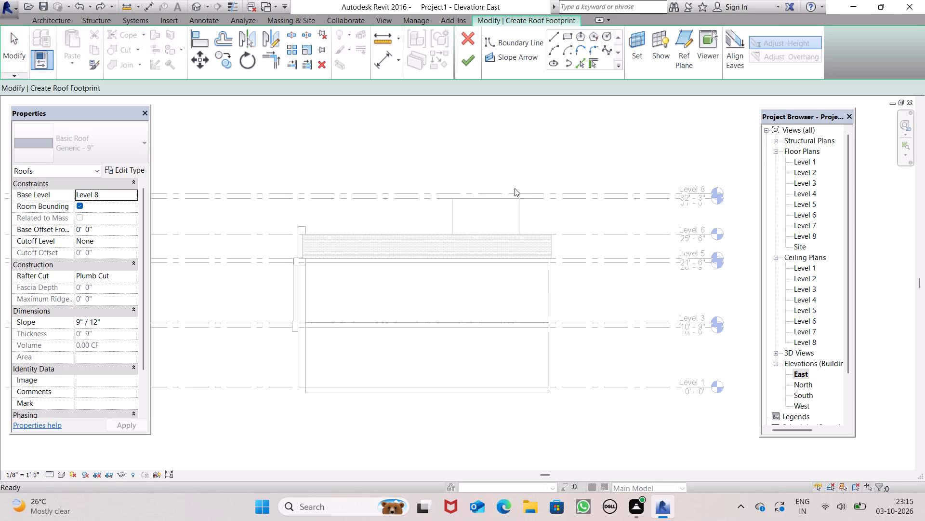
{"action": "scroll", "coordinate": [515, 187], "scroll_direction": "down", "scroll_amount": 6}
{"action": "left_click", "coordinate": [194, 7]}
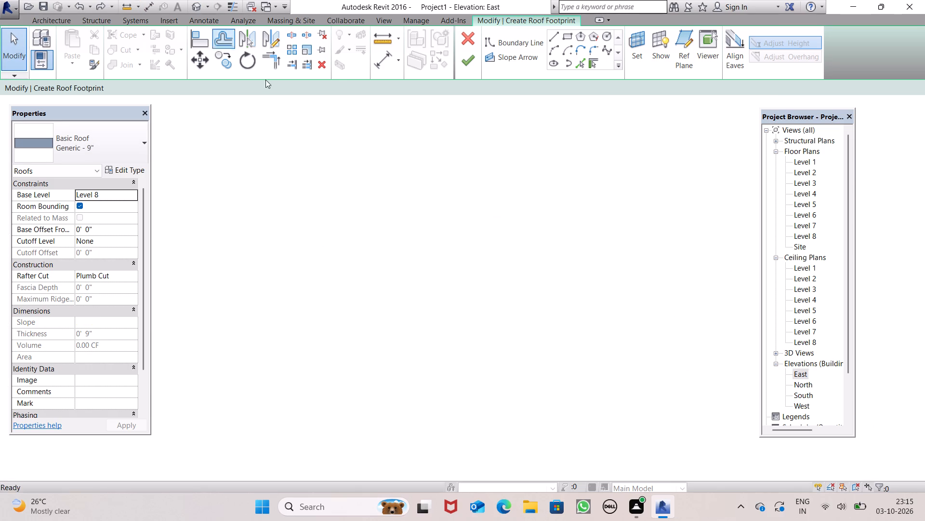
{"action": "scroll", "coordinate": [430, 199], "scroll_direction": "down", "scroll_amount": 1}
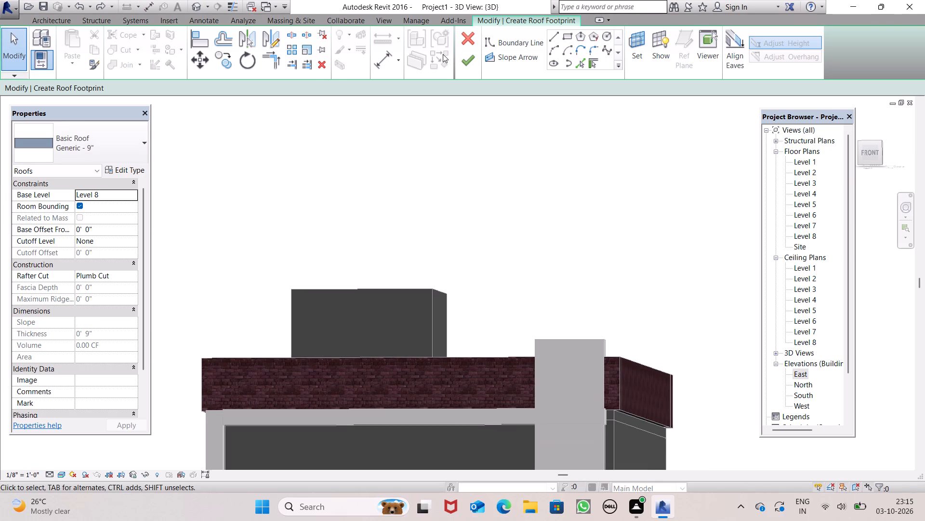
{"action": "left_click", "coordinate": [464, 36]}
{"action": "left_click", "coordinate": [497, 259]}
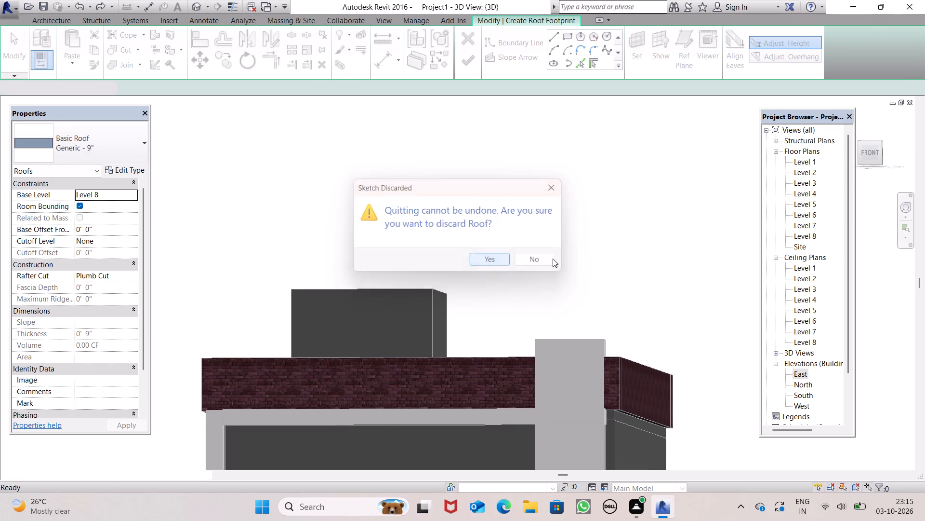
From the Level 6 plan, create a sloped footprint roof based on Level 7, with a rectangle about 1' outside the enclosure's wall centrelines, attaching the walls.
{"action": "double_click", "coordinate": [806, 212]}
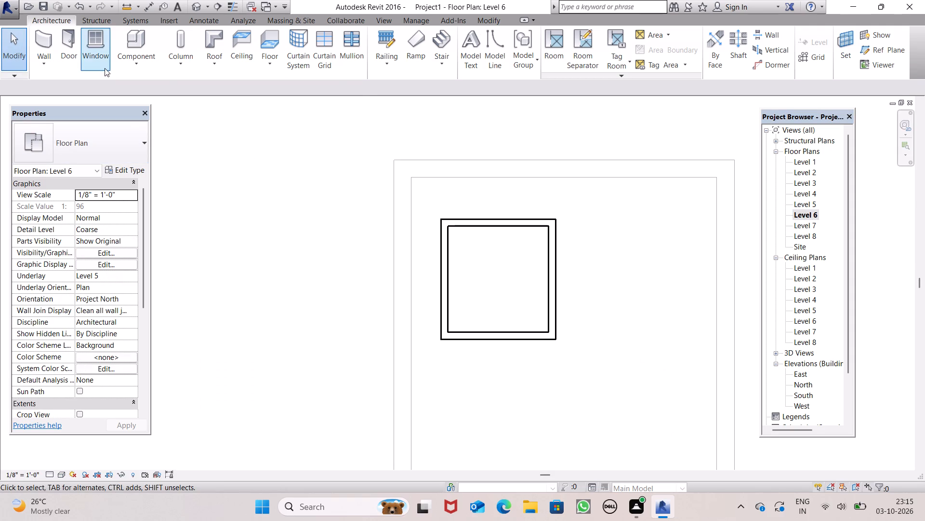
{"action": "left_click", "coordinate": [219, 58]}
{"action": "left_click", "coordinate": [231, 86]}
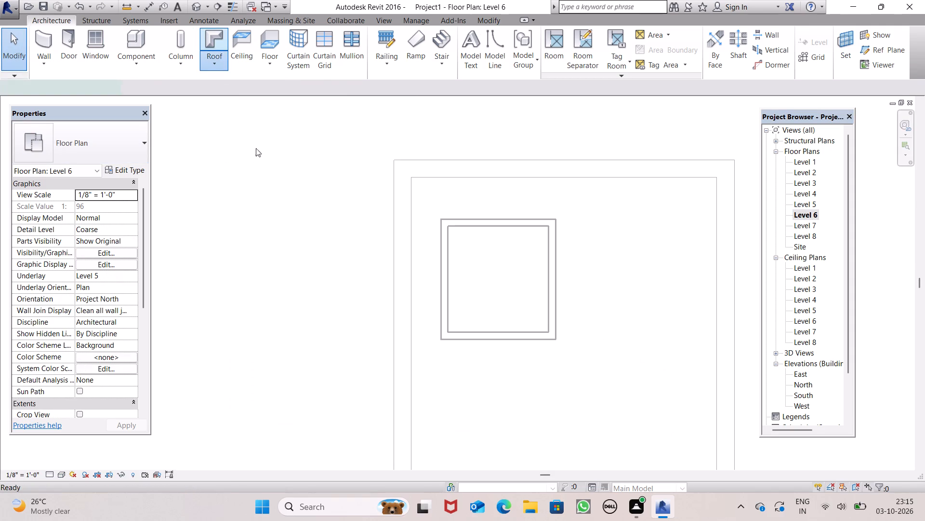
{"action": "left_click", "coordinate": [108, 195]}
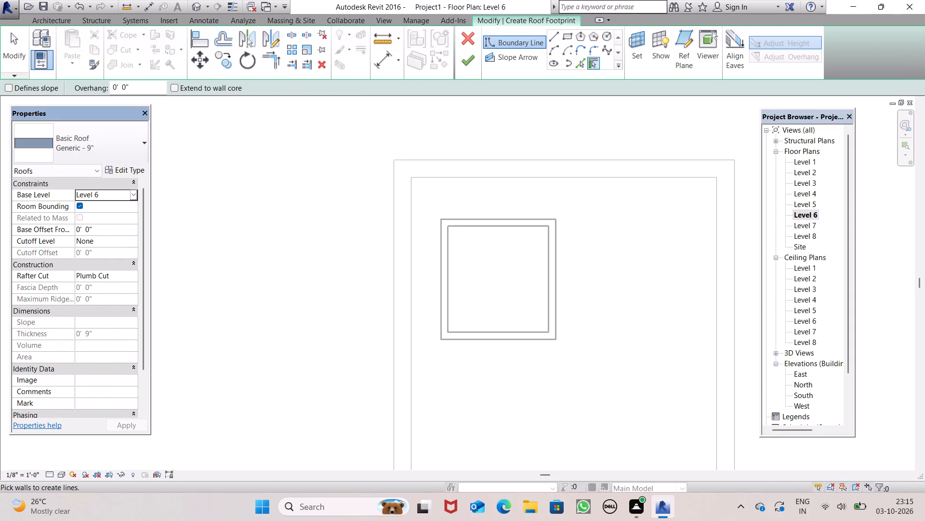
{"action": "left_click", "coordinate": [134, 196]}
{"action": "left_click", "coordinate": [119, 243]}
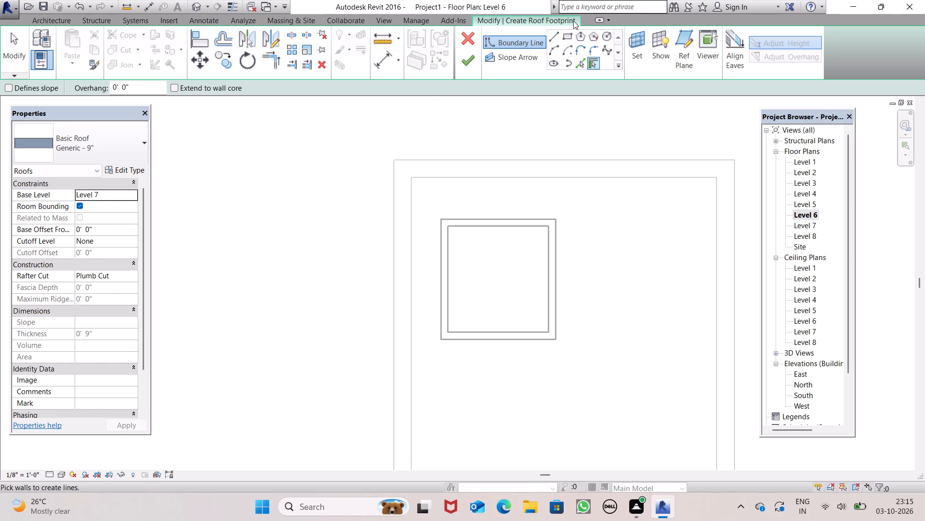
{"action": "left_click", "coordinate": [568, 39]}
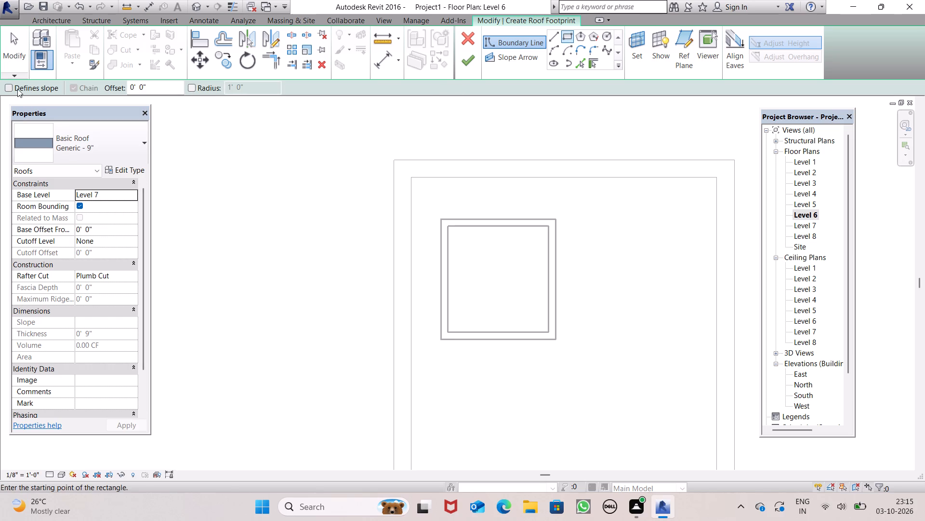
{"action": "left_click", "coordinate": [8, 87]}
{"action": "scroll", "coordinate": [463, 279], "scroll_direction": "up", "scroll_amount": 3}
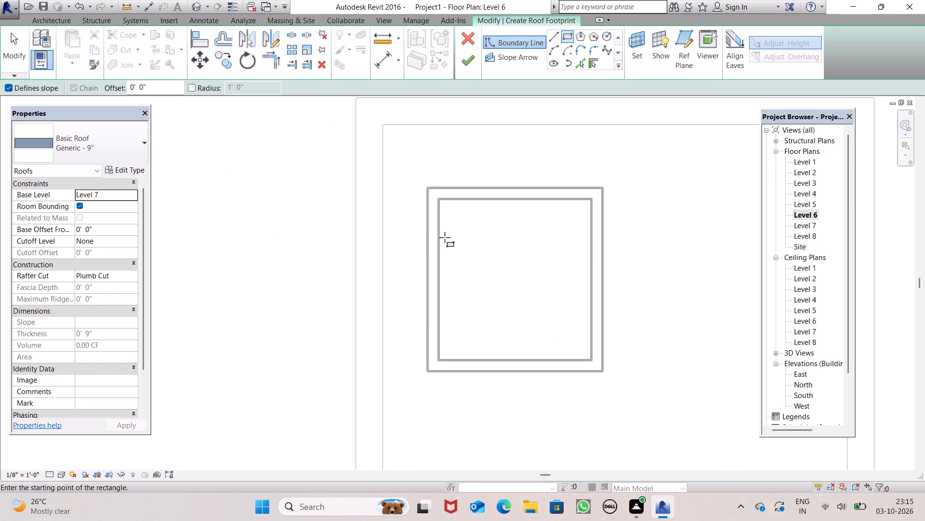
{"action": "left_click_drag", "start_coordinate": [412, 178], "coordinate": [422, 189]}
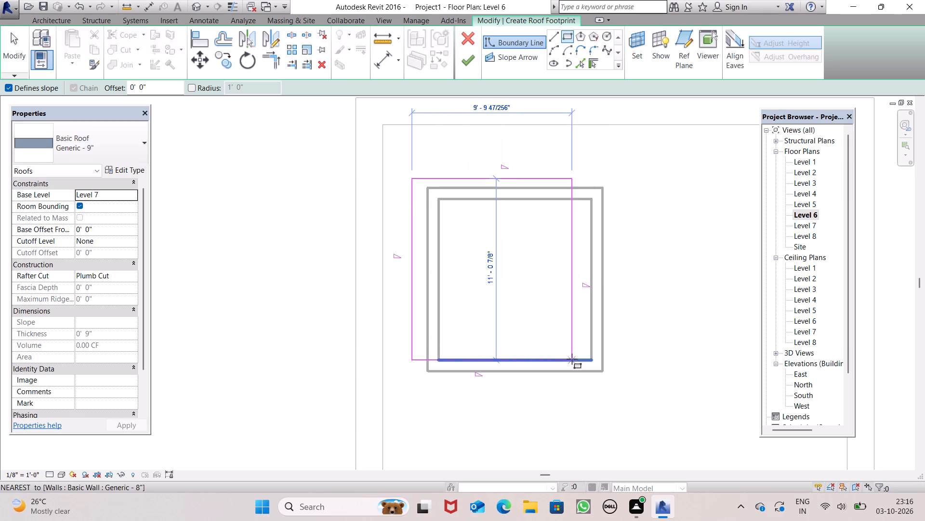
{"action": "left_click", "coordinate": [620, 384]}
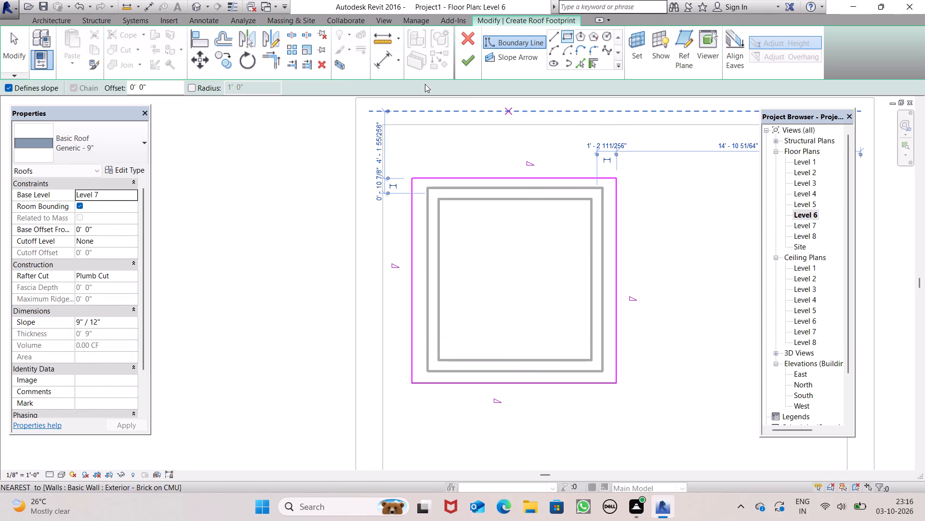
{"action": "left_click", "coordinate": [476, 63]}
{"action": "scroll", "coordinate": [235, 168], "scroll_direction": "down", "scroll_amount": 1}
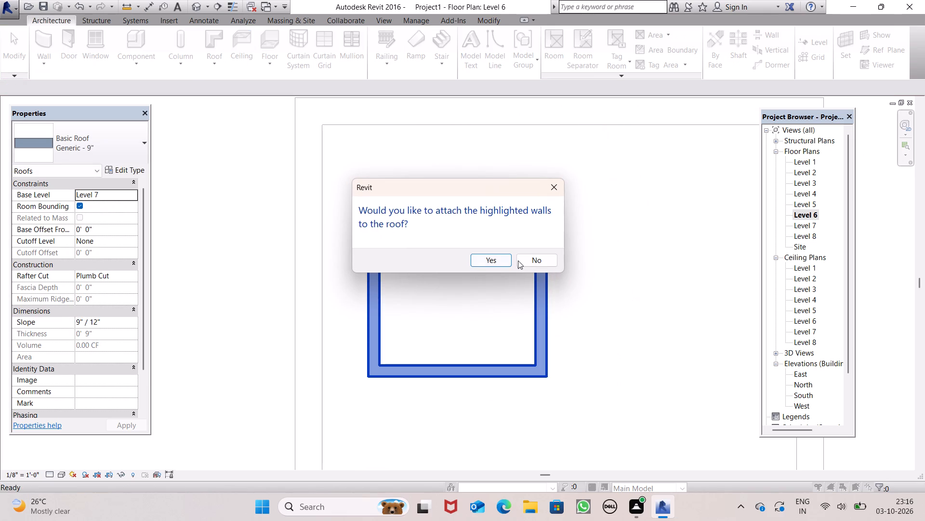
{"action": "left_click", "coordinate": [497, 260]}
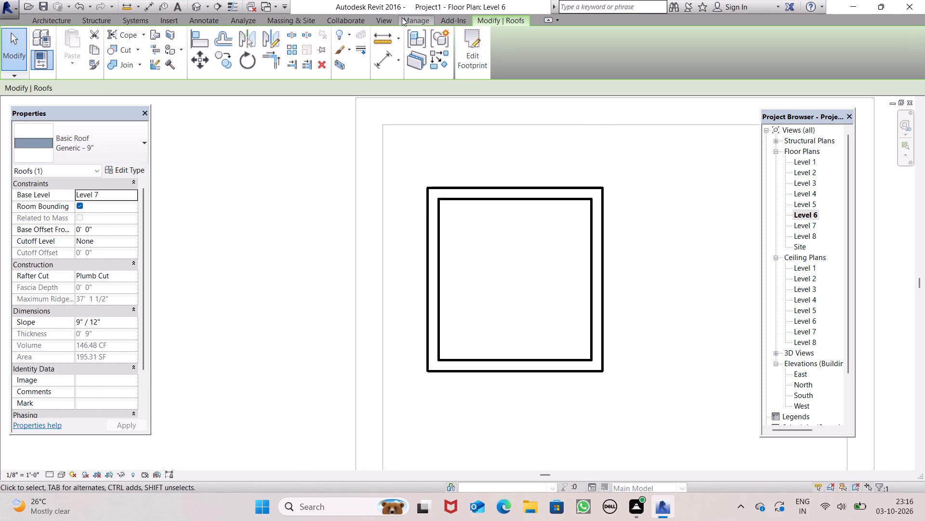
Examine in the 3D view, from the front and from above, how the hip roof sits on the enclosure.
{"action": "left_click", "coordinate": [200, 8]}
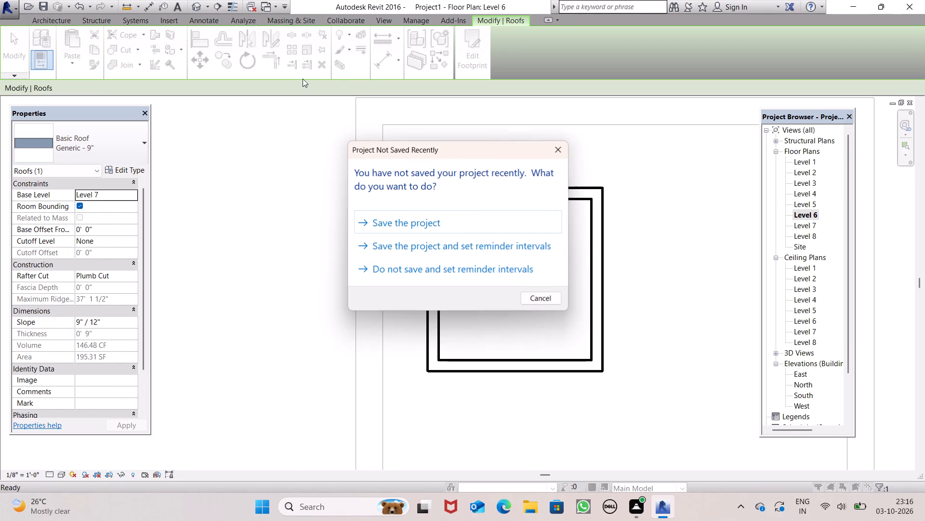
{"action": "left_click", "coordinate": [561, 156]}
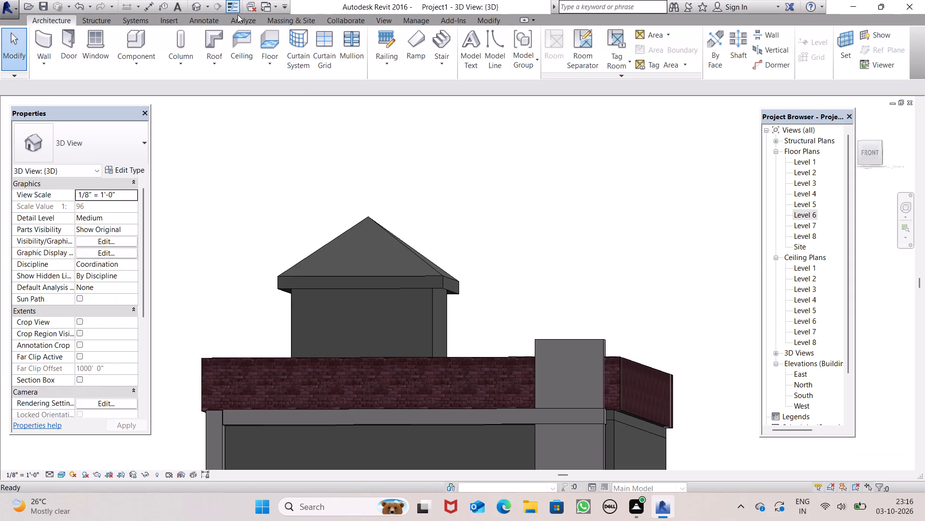
{"action": "scroll", "coordinate": [476, 214], "scroll_direction": "down", "scroll_amount": 4}
{"action": "middle_click", "coordinate": [525, 232]}
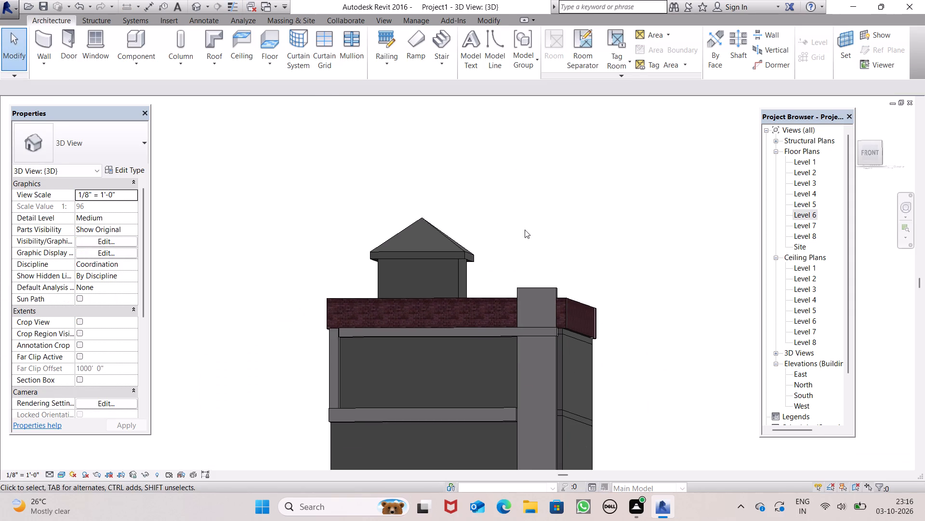
{"action": "scroll", "coordinate": [525, 230], "scroll_direction": "down", "scroll_amount": 5}
{"action": "middle_click_drag", "start_coordinate": [531, 229], "coordinate": [532, 335], "text": "shift"}
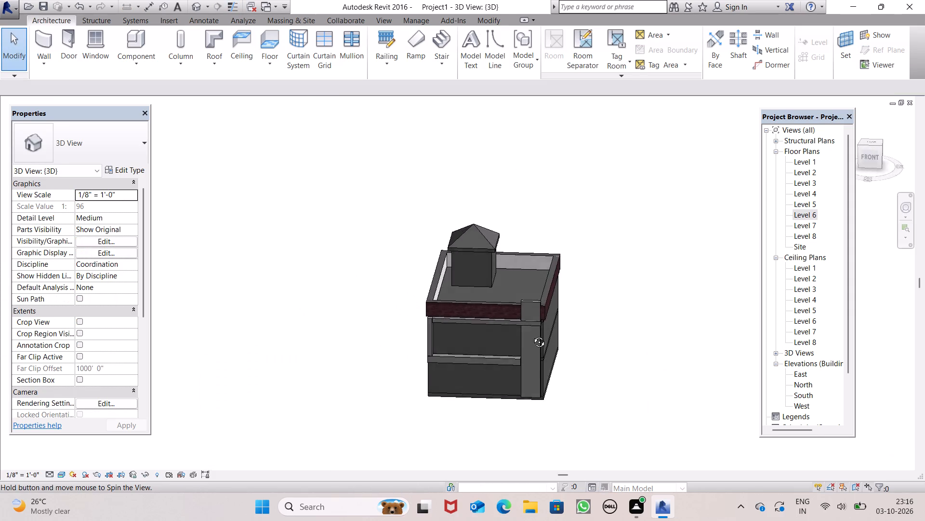
{"action": "middle_click_drag", "start_coordinate": [532, 335], "coordinate": [540, 287], "text": "shift"}
{"action": "scroll", "coordinate": [500, 269], "scroll_direction": "up", "scroll_amount": 2}
{"action": "middle_click_drag", "start_coordinate": [546, 303], "coordinate": [544, 282], "text": "shift"}
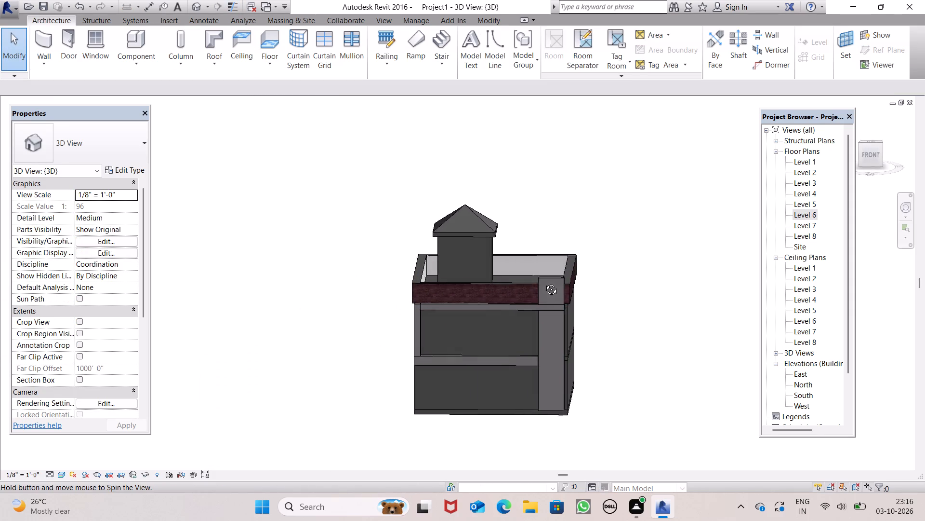
{"action": "middle_click_drag", "start_coordinate": [544, 282], "coordinate": [546, 264], "text": "shift"}
{"action": "scroll", "coordinate": [492, 249], "scroll_direction": "up", "scroll_amount": 2}
{"action": "scroll", "coordinate": [517, 237], "scroll_direction": "down", "scroll_amount": 2}
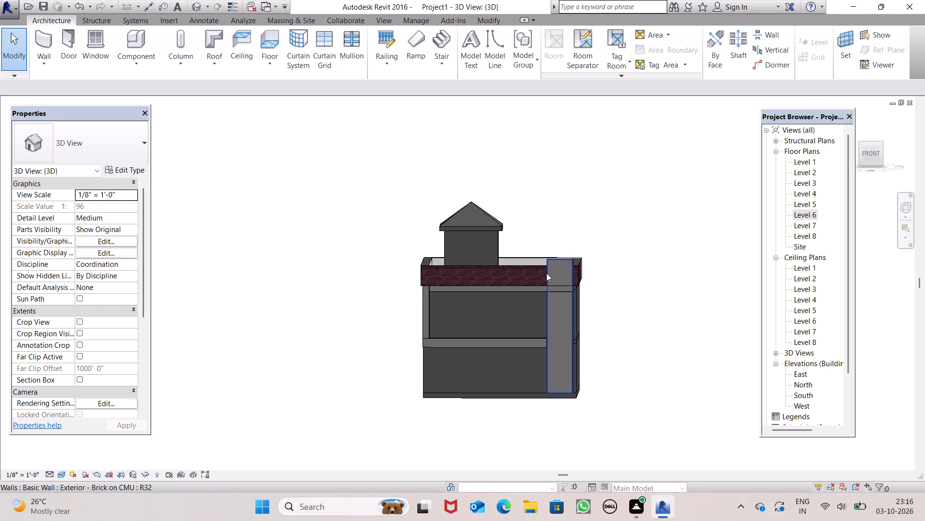
{"action": "middle_click_drag", "start_coordinate": [547, 273], "coordinate": [547, 232]}
{"action": "middle_click_drag", "start_coordinate": [513, 242], "coordinate": [516, 347]}
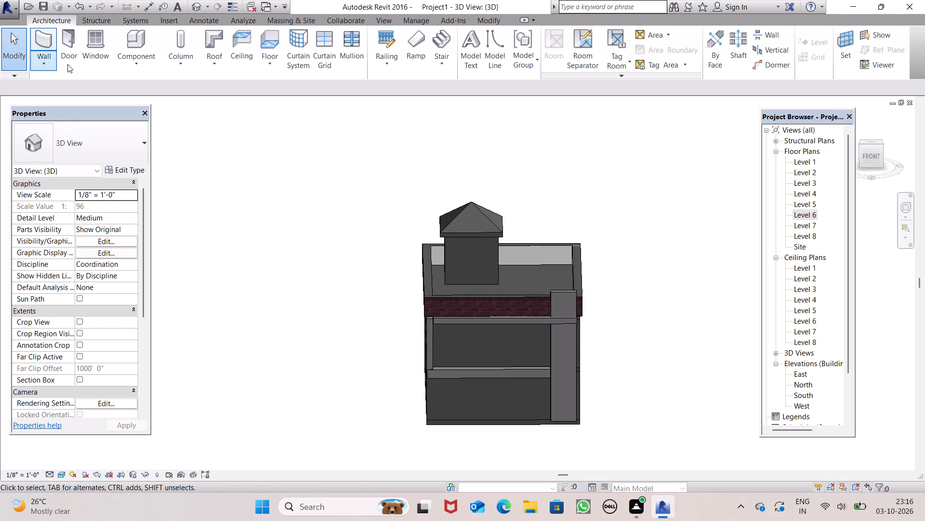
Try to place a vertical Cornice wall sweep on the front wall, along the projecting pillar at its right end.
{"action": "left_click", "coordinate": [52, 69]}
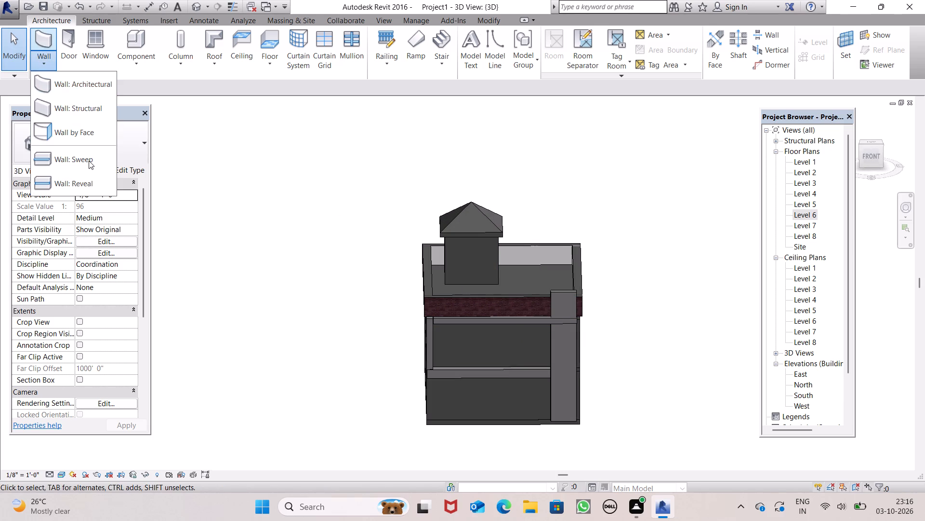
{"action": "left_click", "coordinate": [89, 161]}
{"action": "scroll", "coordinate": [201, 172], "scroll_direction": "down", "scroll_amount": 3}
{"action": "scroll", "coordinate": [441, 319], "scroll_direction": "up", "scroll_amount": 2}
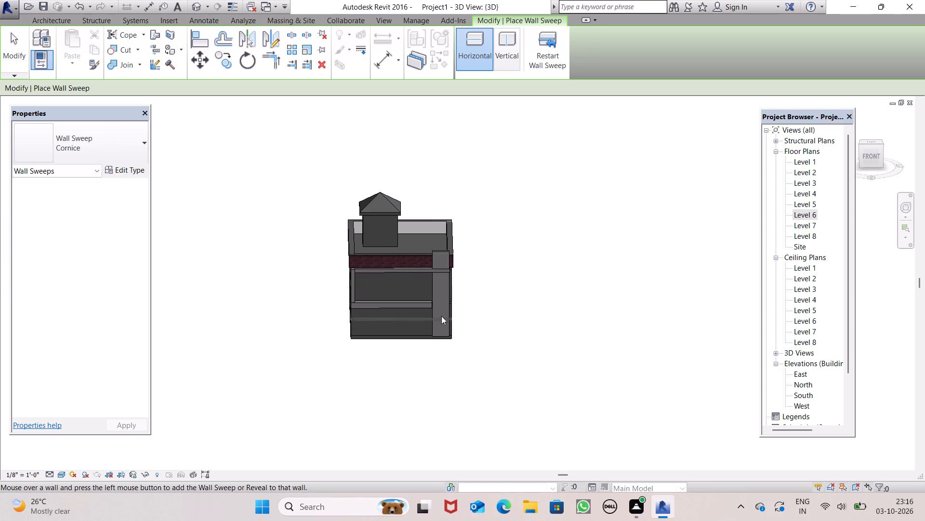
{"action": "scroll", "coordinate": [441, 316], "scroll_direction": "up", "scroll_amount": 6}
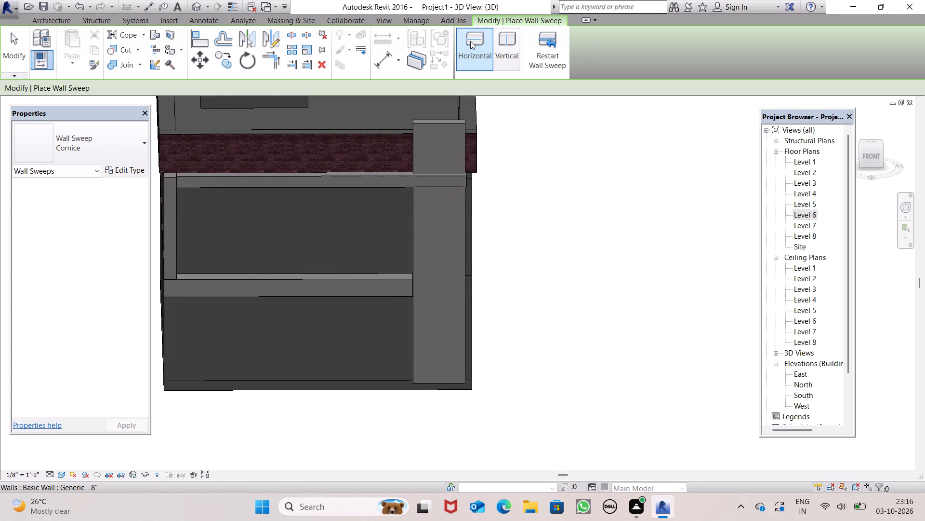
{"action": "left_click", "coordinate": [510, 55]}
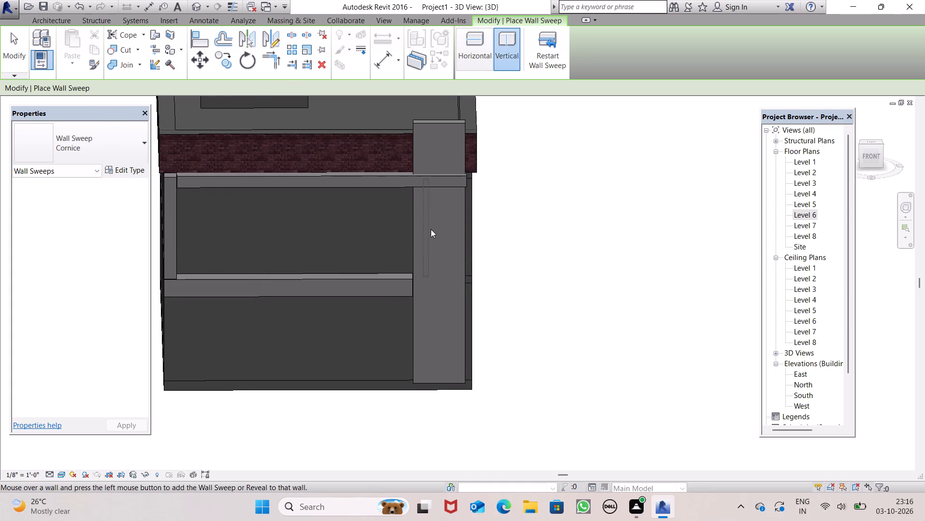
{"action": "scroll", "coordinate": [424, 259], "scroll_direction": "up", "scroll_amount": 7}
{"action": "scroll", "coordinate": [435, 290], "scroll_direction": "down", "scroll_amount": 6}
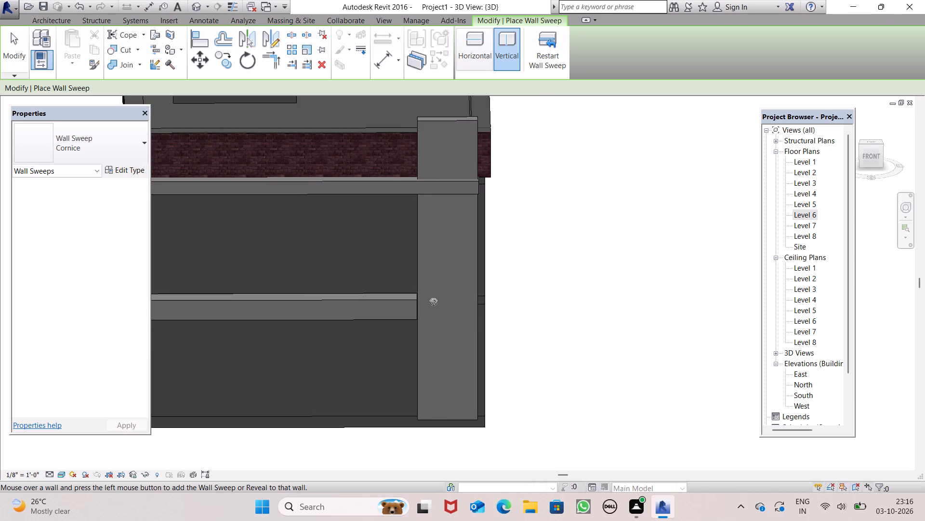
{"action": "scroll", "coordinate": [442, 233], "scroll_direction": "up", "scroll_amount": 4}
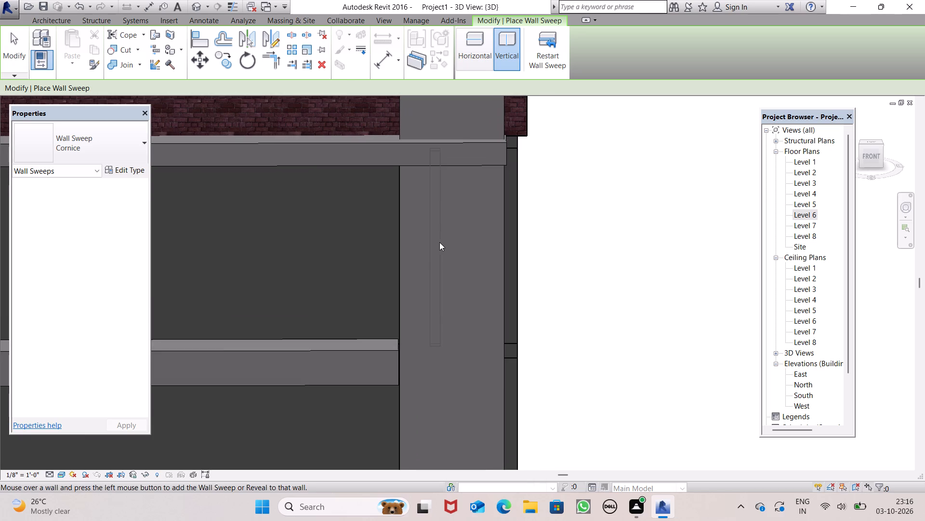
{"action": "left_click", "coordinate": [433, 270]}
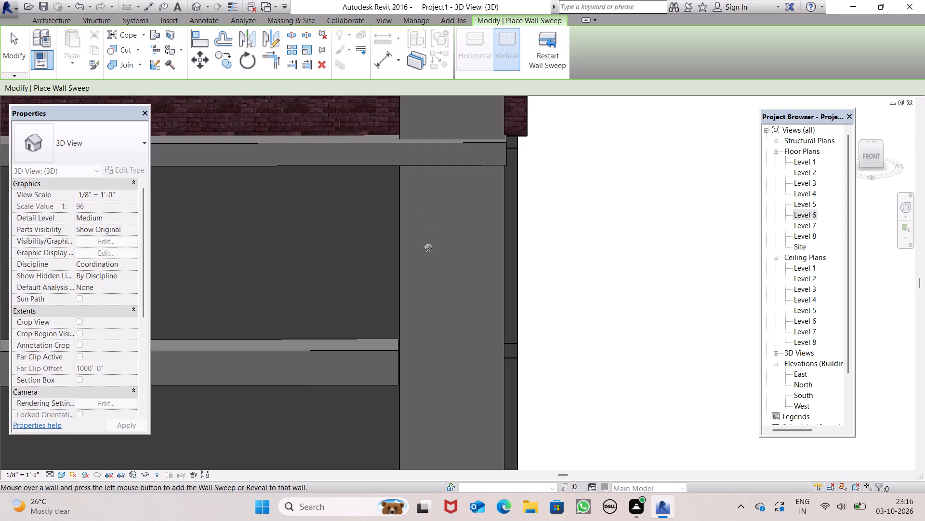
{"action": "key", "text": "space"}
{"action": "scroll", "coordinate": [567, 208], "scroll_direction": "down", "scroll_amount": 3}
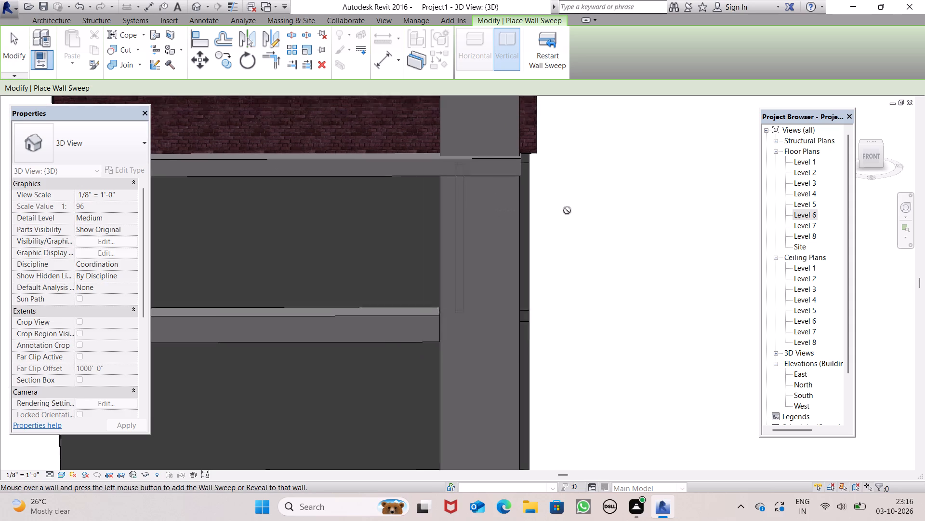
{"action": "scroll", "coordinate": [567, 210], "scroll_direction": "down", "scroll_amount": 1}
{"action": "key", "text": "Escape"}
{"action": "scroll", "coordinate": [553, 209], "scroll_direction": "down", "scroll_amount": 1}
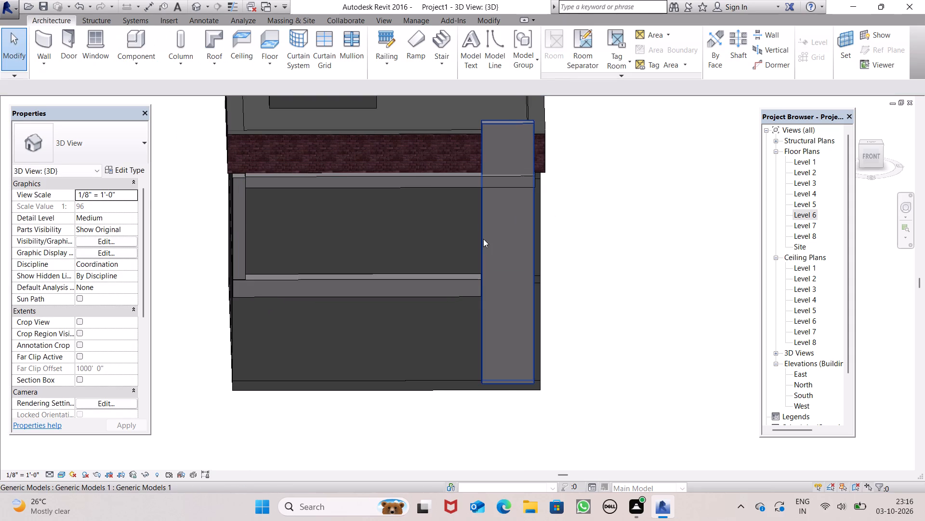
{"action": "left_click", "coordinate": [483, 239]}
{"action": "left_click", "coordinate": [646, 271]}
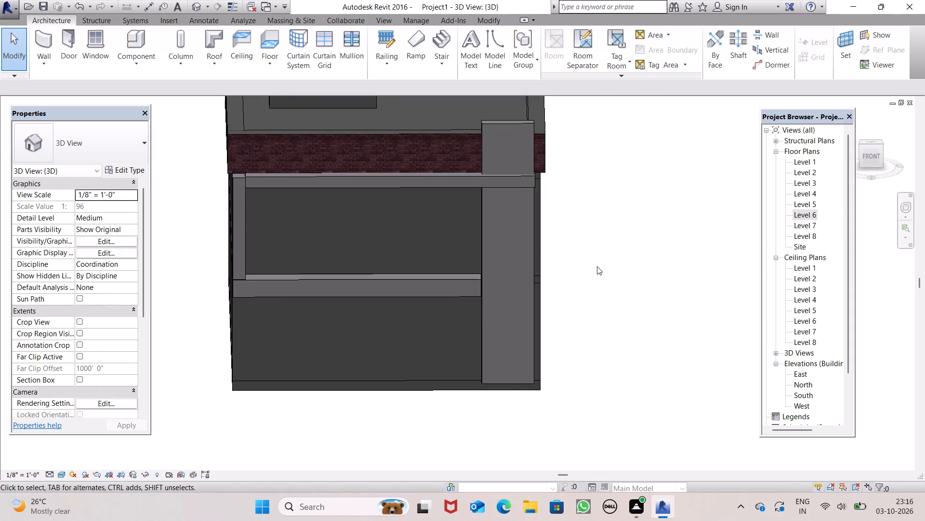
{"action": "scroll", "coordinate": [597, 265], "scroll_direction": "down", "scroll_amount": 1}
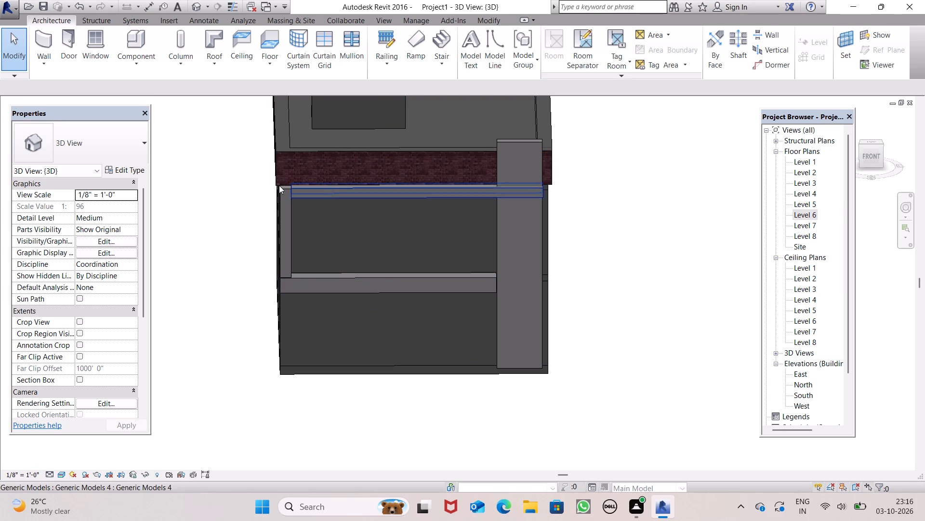
Place two Single-Flush 36" x 84" doors on the ground-floor front wall, about 16' and 10'-6" from its right end.
{"action": "left_click", "coordinate": [133, 62]}
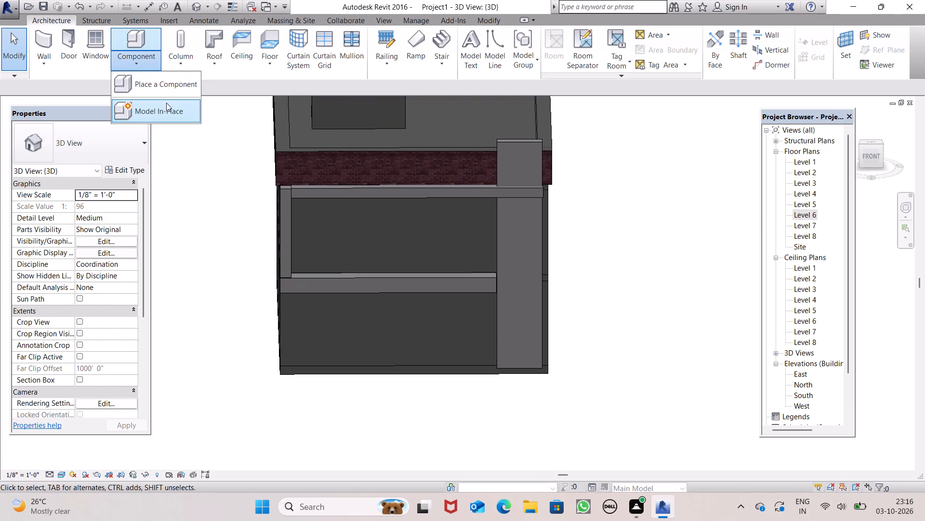
{"action": "left_click", "coordinate": [172, 90]}
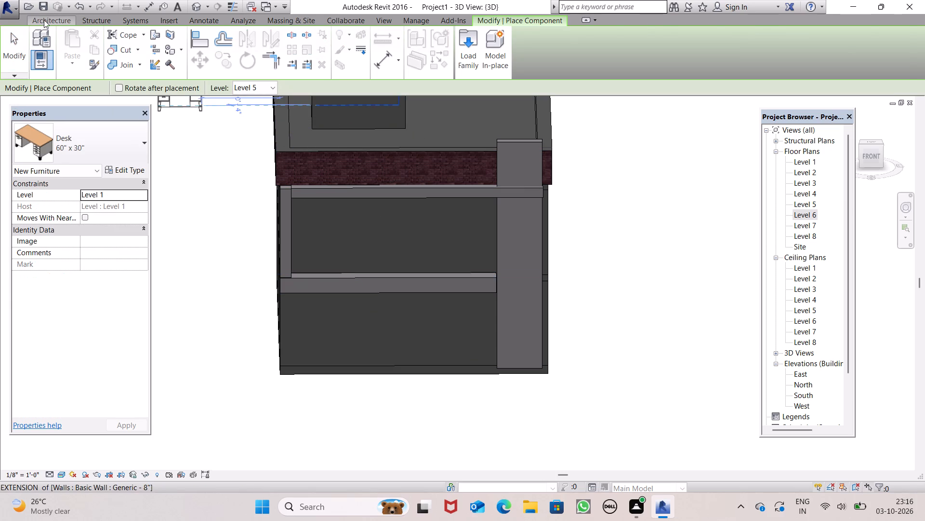
{"action": "left_click", "coordinate": [44, 19]}
{"action": "left_click", "coordinate": [79, 57]}
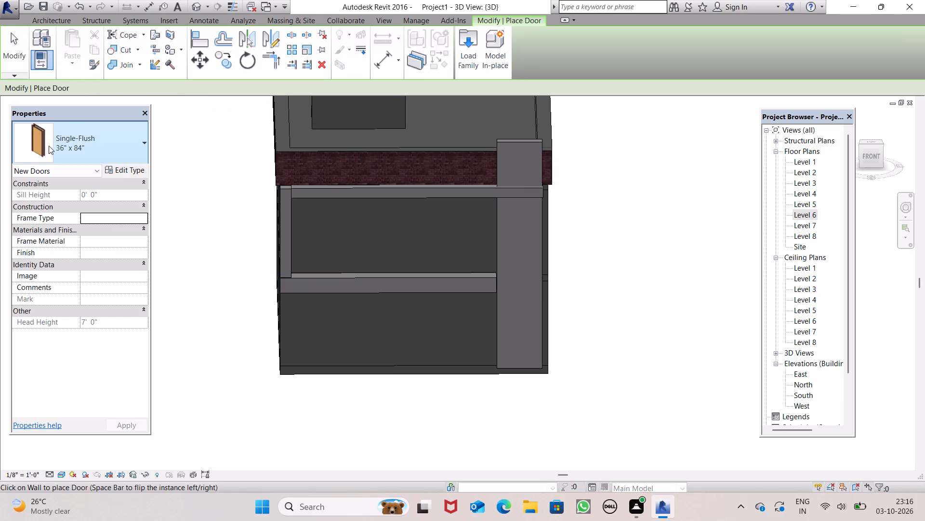
{"action": "left_click", "coordinate": [41, 147]}
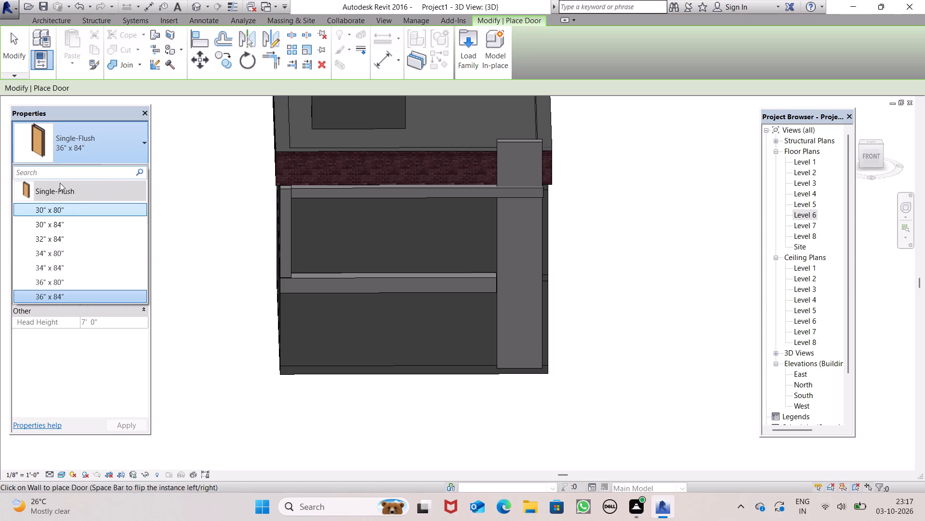
{"action": "left_click", "coordinate": [64, 295]}
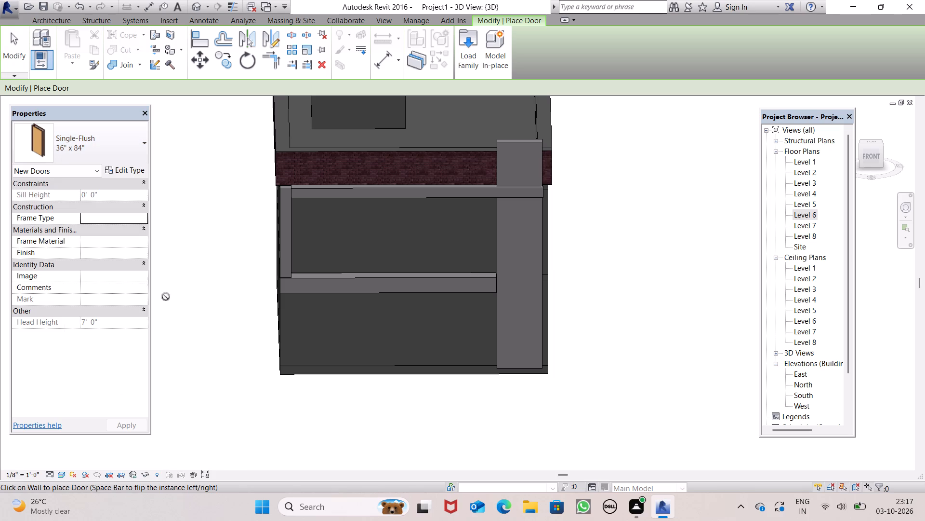
{"action": "left_click", "coordinate": [403, 338]}
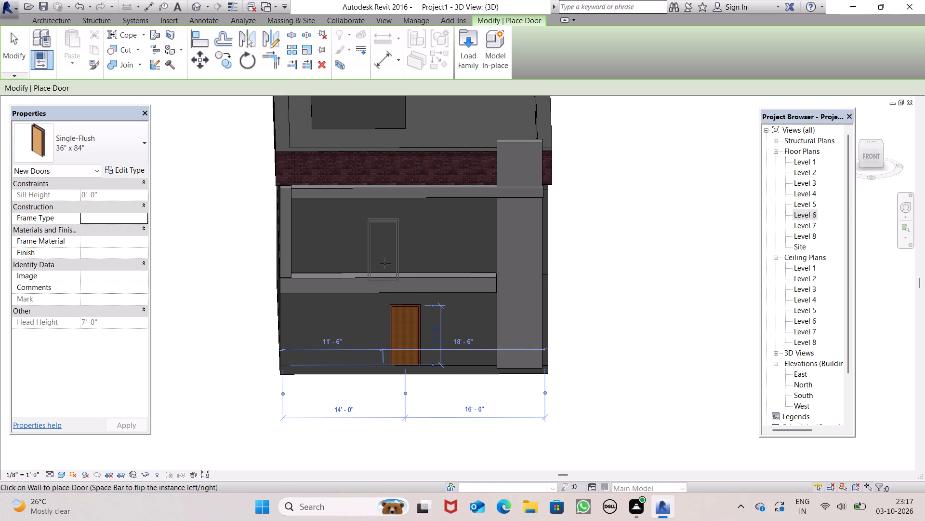
{"action": "key", "text": "space"}
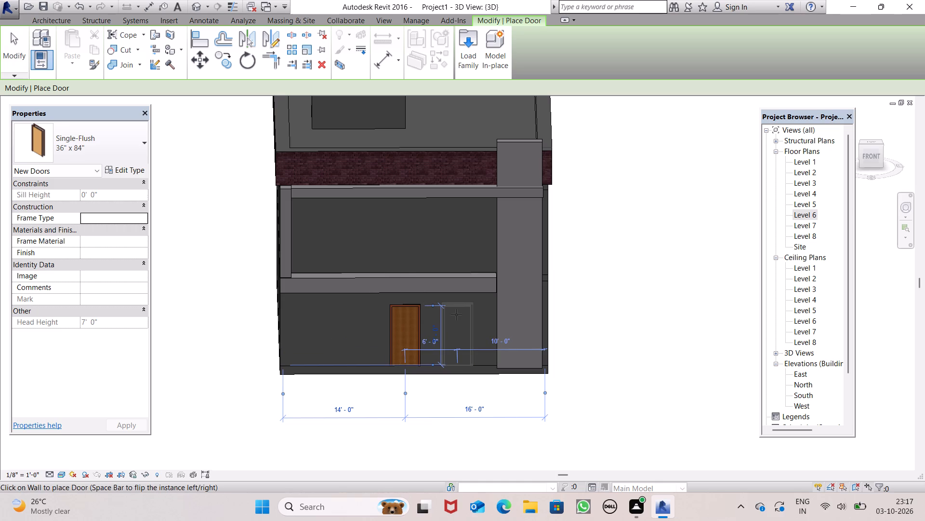
{"action": "key", "text": "Escape"}
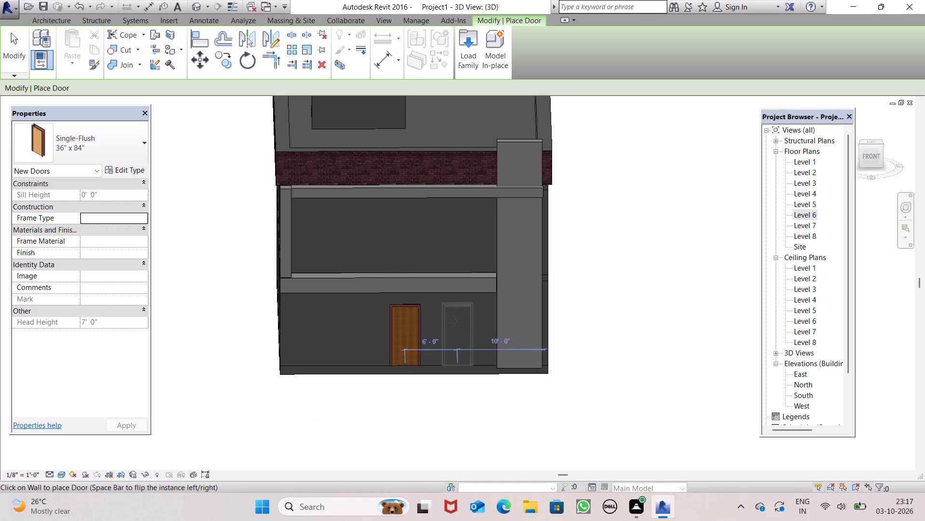
{"action": "left_click", "coordinate": [455, 320]}
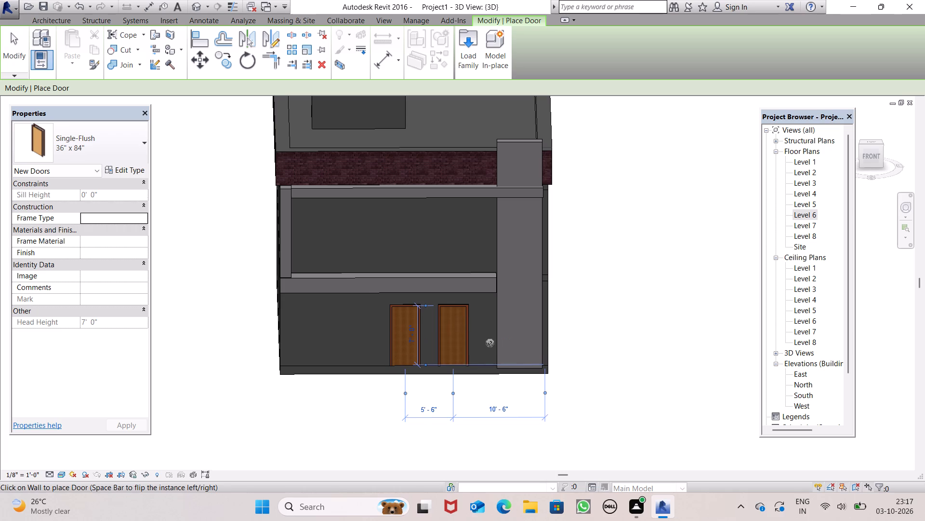
{"action": "key", "text": "space"}
{"action": "key", "text": "Escape"}
{"action": "key", "text": "Escape"}
{"action": "key", "text": "Escape"}
Delete the left of the two ground-floor doors, the one farther from the pillar.
{"action": "left_click", "coordinate": [411, 346]}
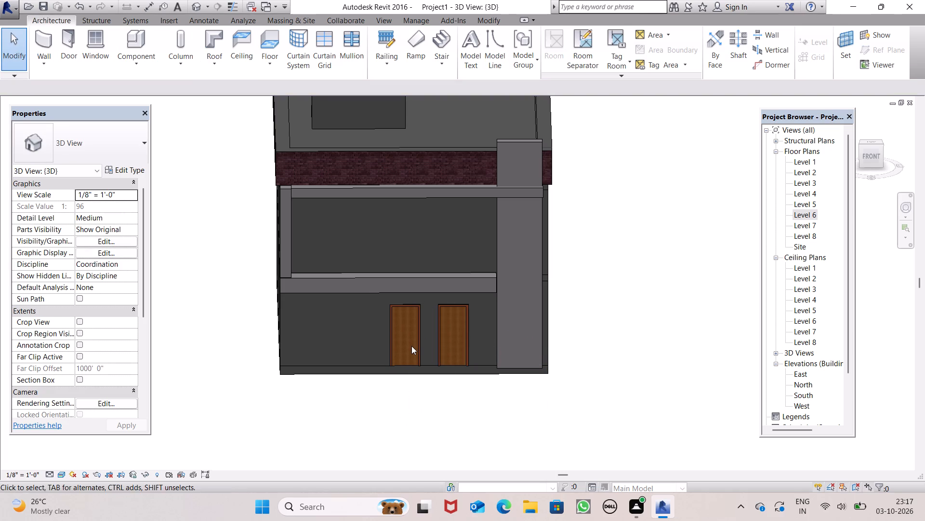
{"action": "left_click", "coordinate": [414, 344]}
{"action": "key", "text": "BackSpace"}
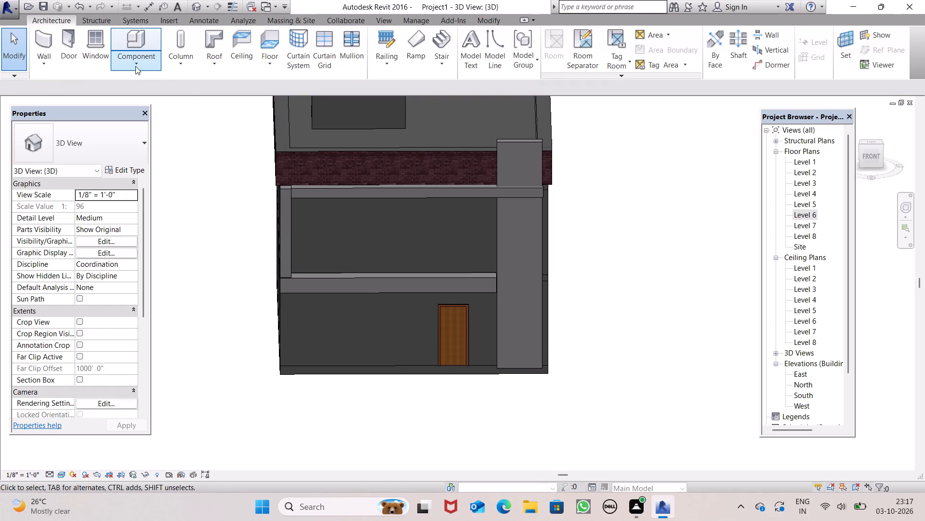
Place Fixed 36" x 72" windows in side-by-side pairs on both storeys of the front wall, at about 8' and 11' from its left end.
{"action": "left_click", "coordinate": [100, 54]}
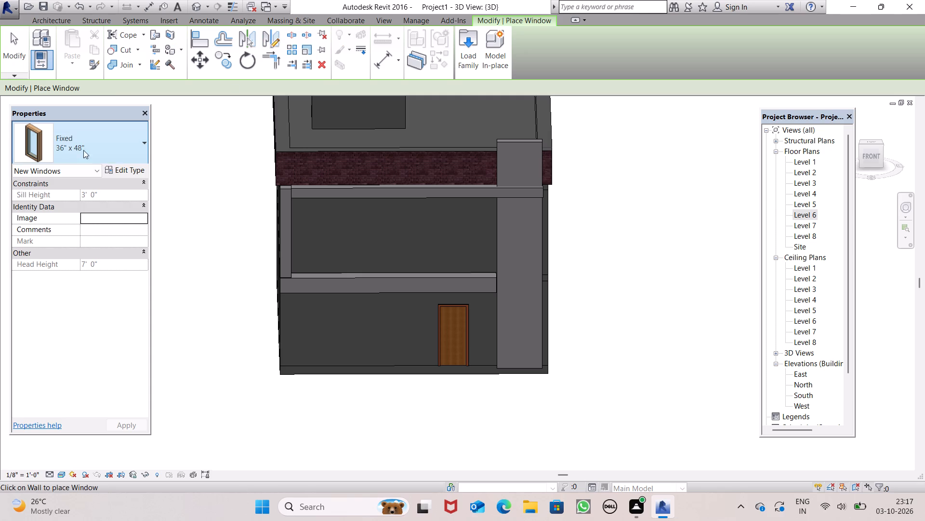
{"action": "left_click", "coordinate": [144, 142]}
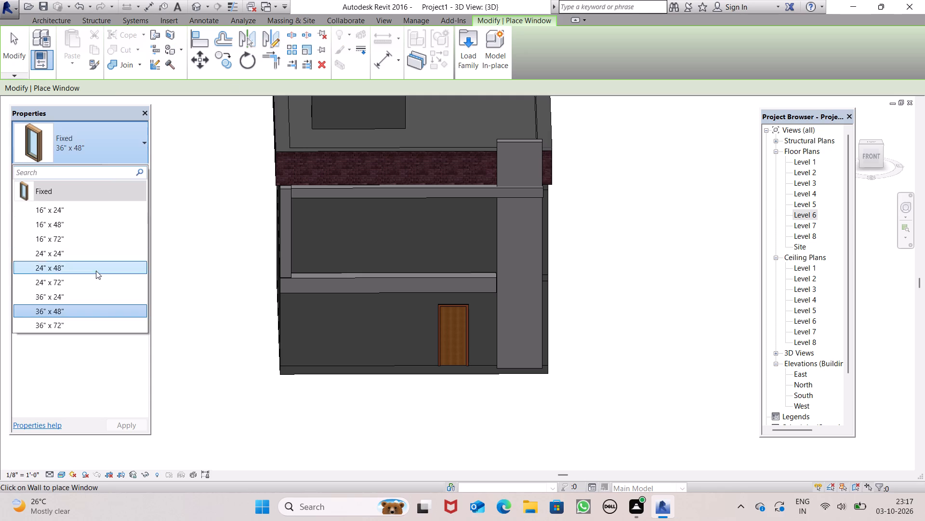
{"action": "left_click", "coordinate": [110, 324]}
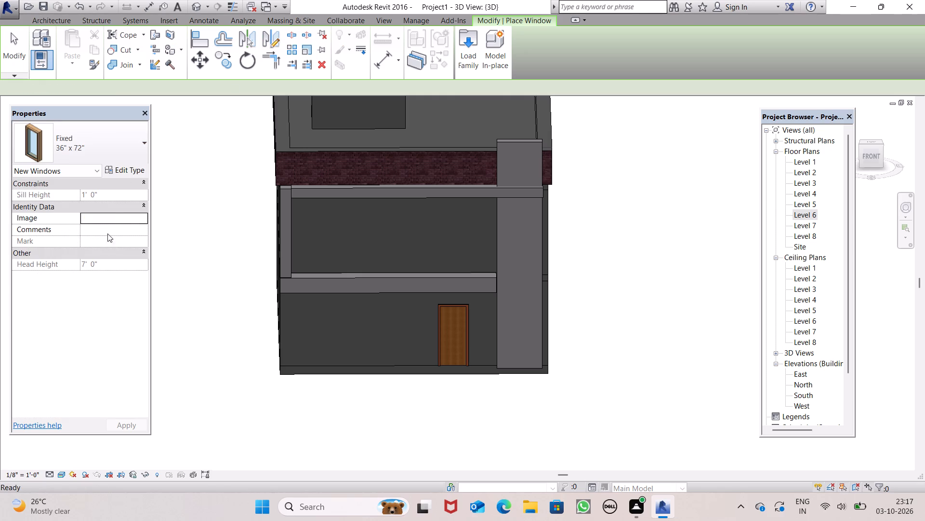
{"action": "left_click", "coordinate": [34, 148]}
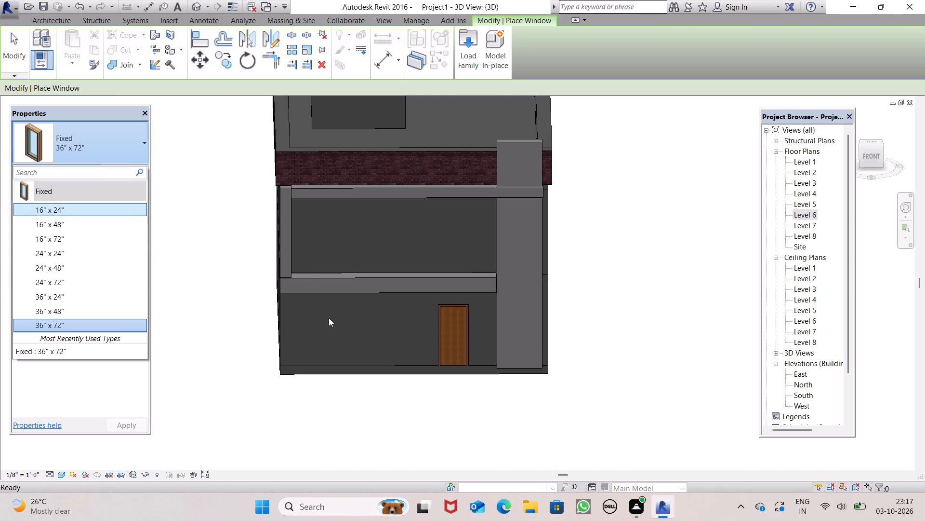
{"action": "left_click", "coordinate": [51, 148]}
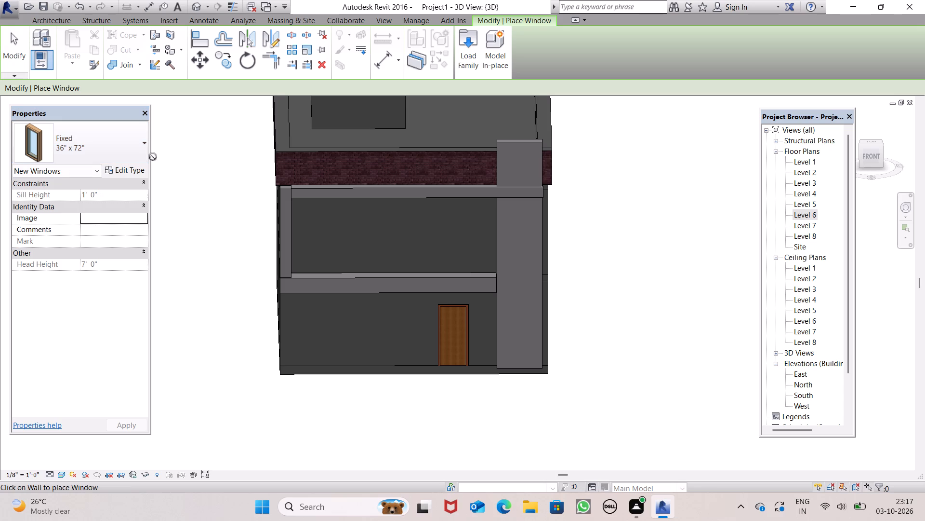
{"action": "left_click", "coordinate": [353, 335]}
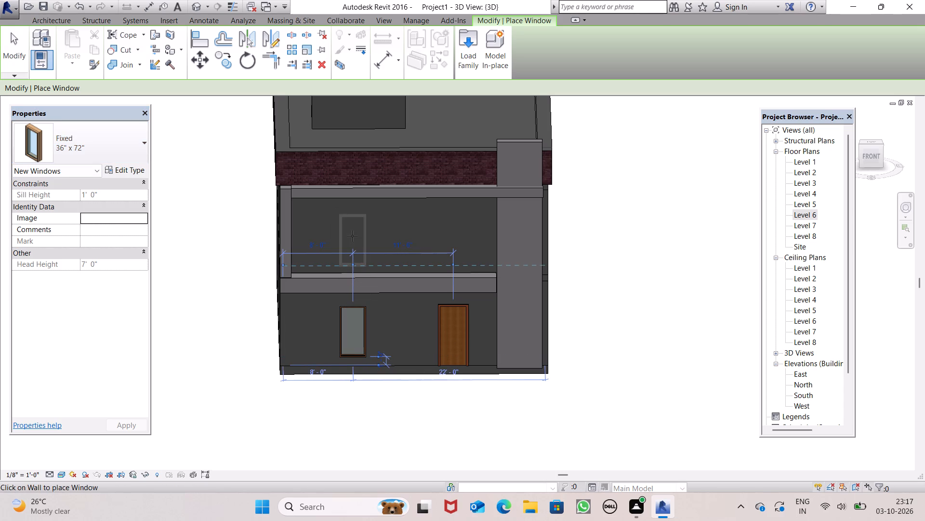
{"action": "left_click", "coordinate": [354, 235]}
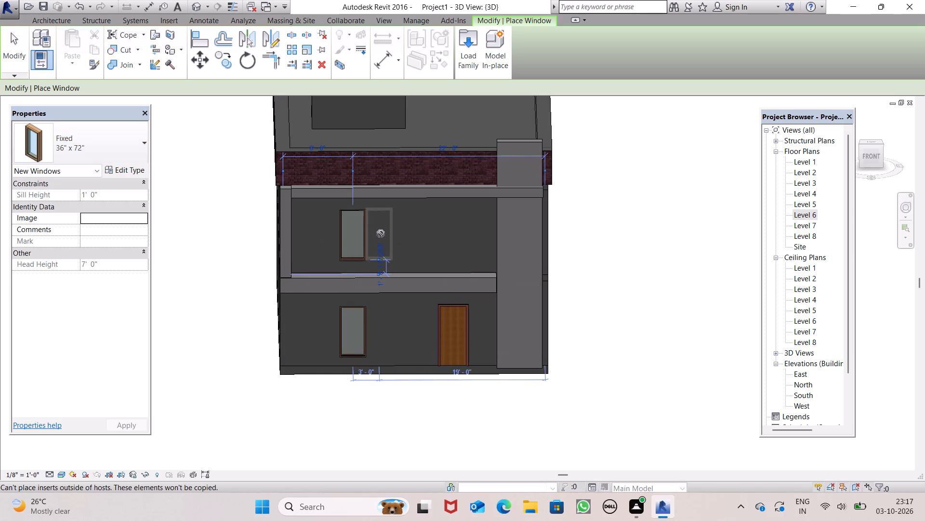
{"action": "left_click", "coordinate": [380, 234]}
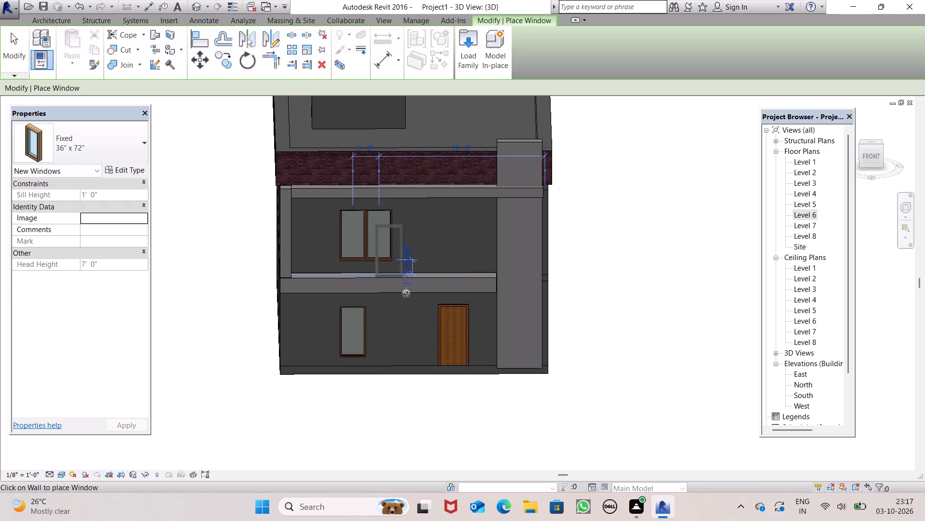
{"action": "left_click", "coordinate": [379, 330]}
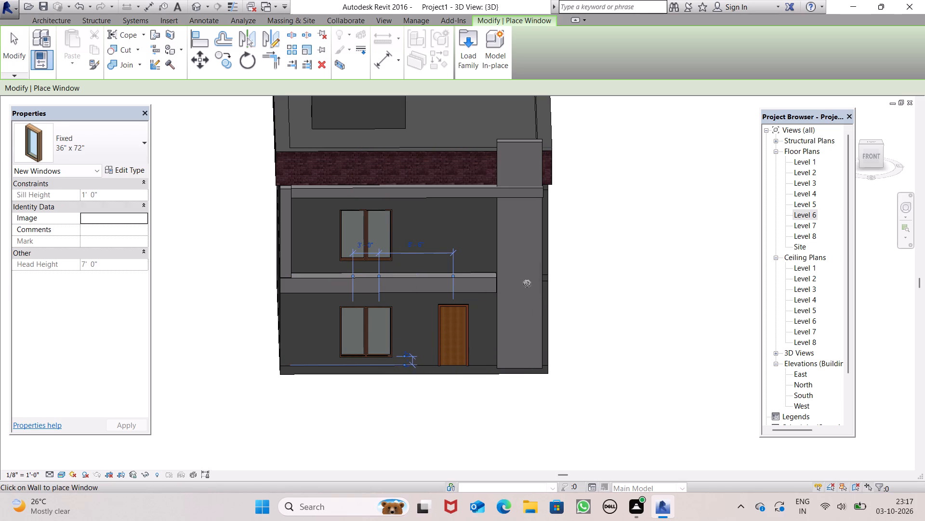
{"action": "key", "text": "Escape"}
{"action": "key", "text": "space"}
{"action": "key", "text": "space"}
Examine the front facade with its windows and door in the 3D view.
{"action": "scroll", "coordinate": [621, 347], "scroll_direction": "down", "scroll_amount": 5}
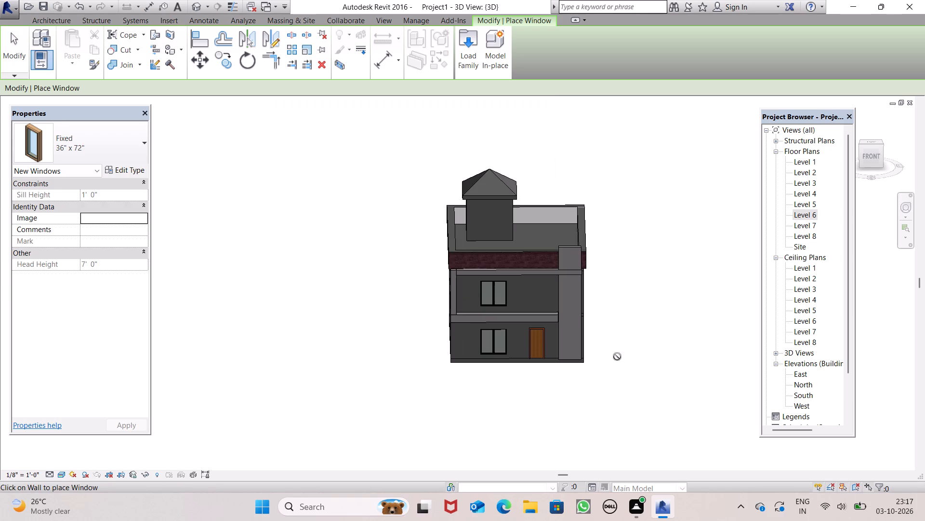
{"action": "scroll", "coordinate": [624, 335], "scroll_direction": "up", "scroll_amount": 2}
{"action": "middle_click_drag", "start_coordinate": [624, 337], "coordinate": [620, 274]}
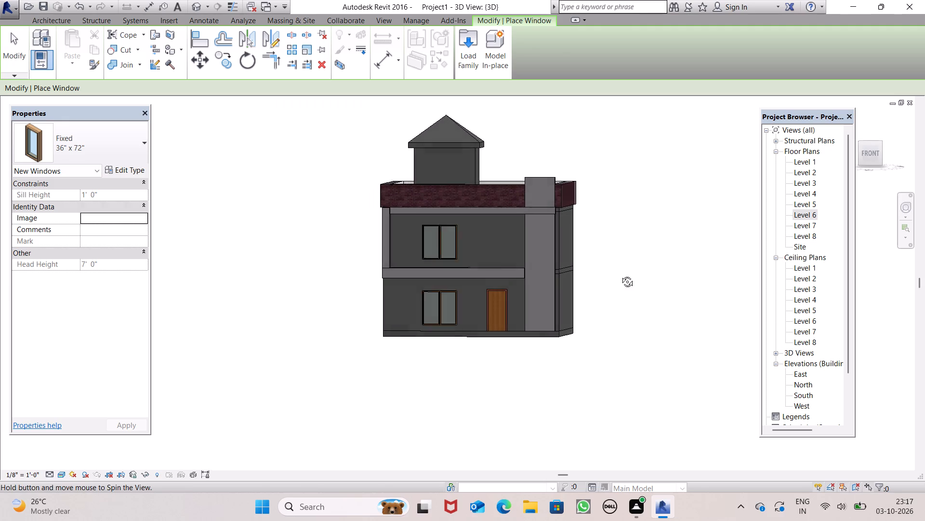
{"action": "middle_click_drag", "start_coordinate": [620, 274], "coordinate": [621, 275]}
{"action": "scroll", "coordinate": [616, 270], "scroll_direction": "down", "scroll_amount": 2}
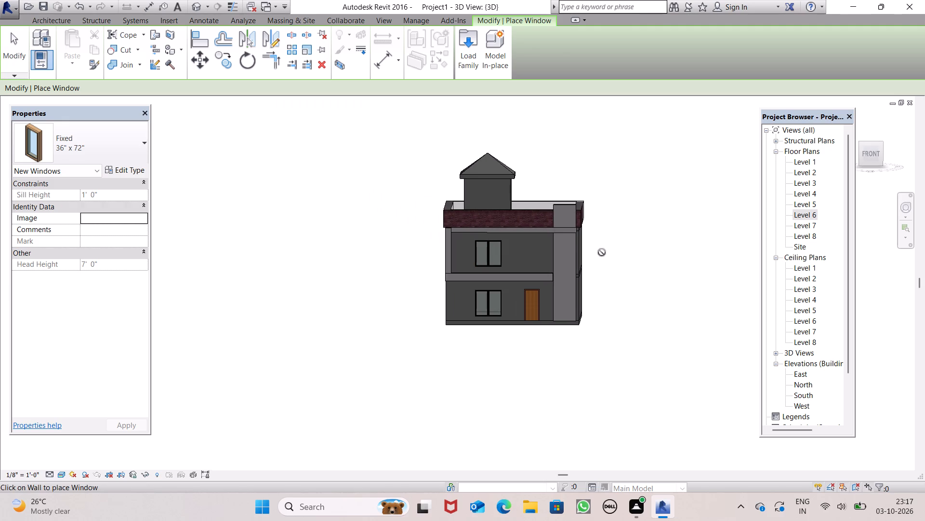
{"action": "scroll", "coordinate": [591, 243], "scroll_direction": "up", "scroll_amount": 1}
{"action": "scroll", "coordinate": [590, 243], "scroll_direction": "down", "scroll_amount": 2}
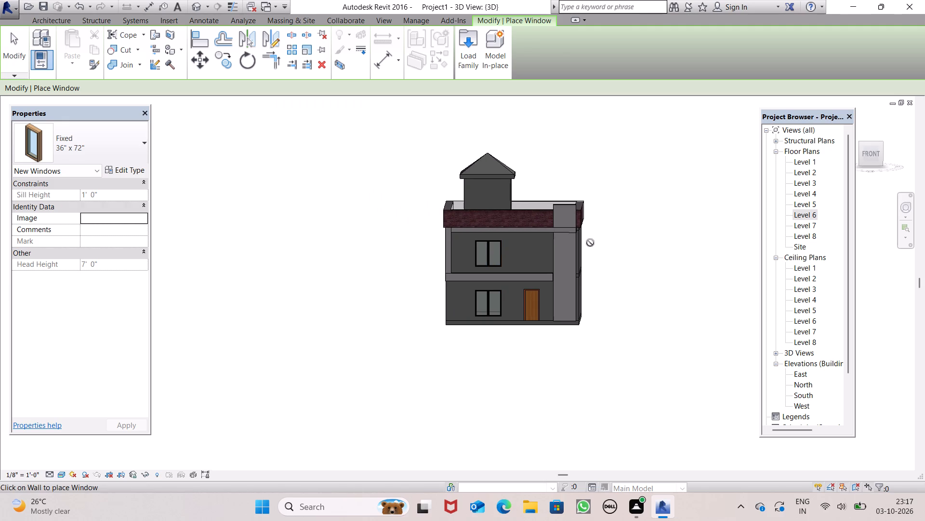
Leave window placement and examine the whole building in the 3D view, from the front, the front-left corner and above.
{"action": "scroll", "coordinate": [570, 227], "scroll_direction": "up", "scroll_amount": 4}
{"action": "key", "text": "Escape"}
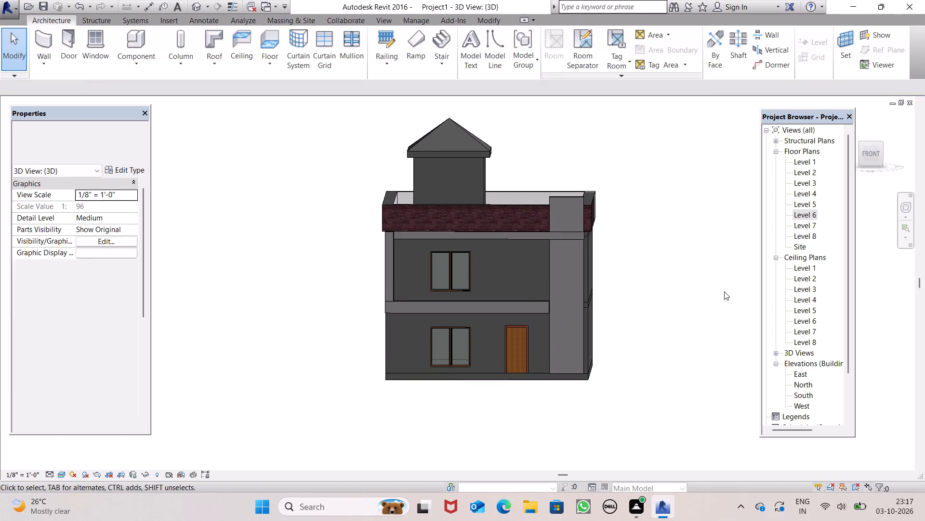
{"action": "scroll", "coordinate": [686, 278], "scroll_direction": "down", "scroll_amount": 2}
{"action": "scroll", "coordinate": [664, 274], "scroll_direction": "up", "scroll_amount": 1}
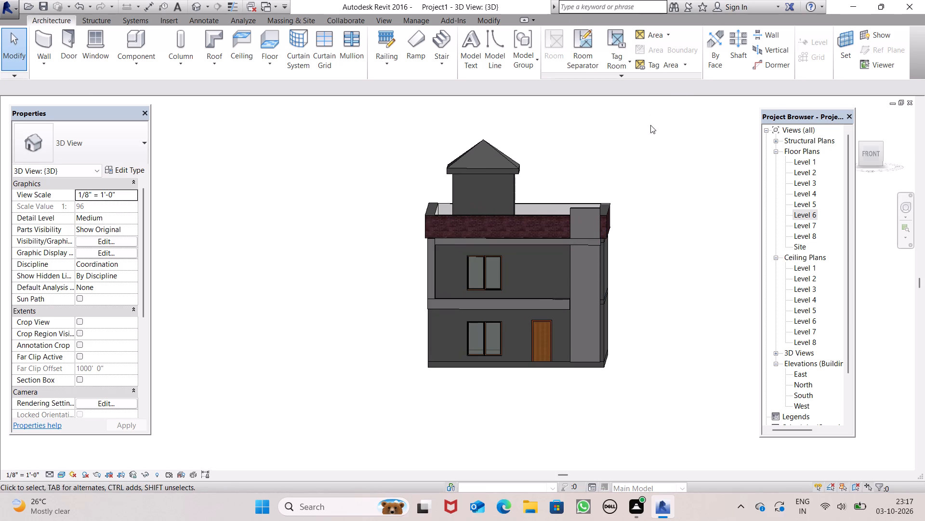
{"action": "scroll", "coordinate": [668, 293], "scroll_direction": "up", "scroll_amount": 2}
{"action": "scroll", "coordinate": [673, 271], "scroll_direction": "down", "scroll_amount": 3}
{"action": "scroll", "coordinate": [677, 288], "scroll_direction": "up", "scroll_amount": 2}
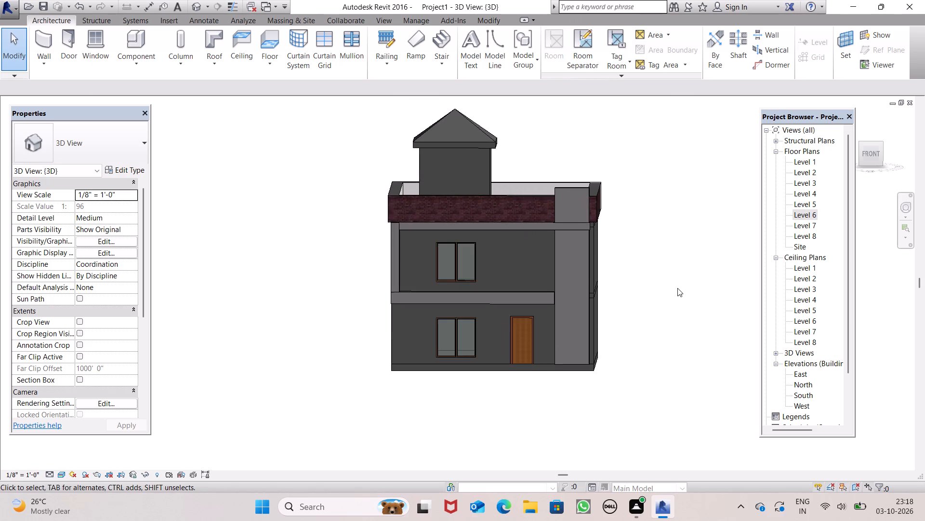
{"action": "scroll", "coordinate": [677, 288], "scroll_direction": "down", "scroll_amount": 1}
{"action": "scroll", "coordinate": [616, 249], "scroll_direction": "up", "scroll_amount": 1}
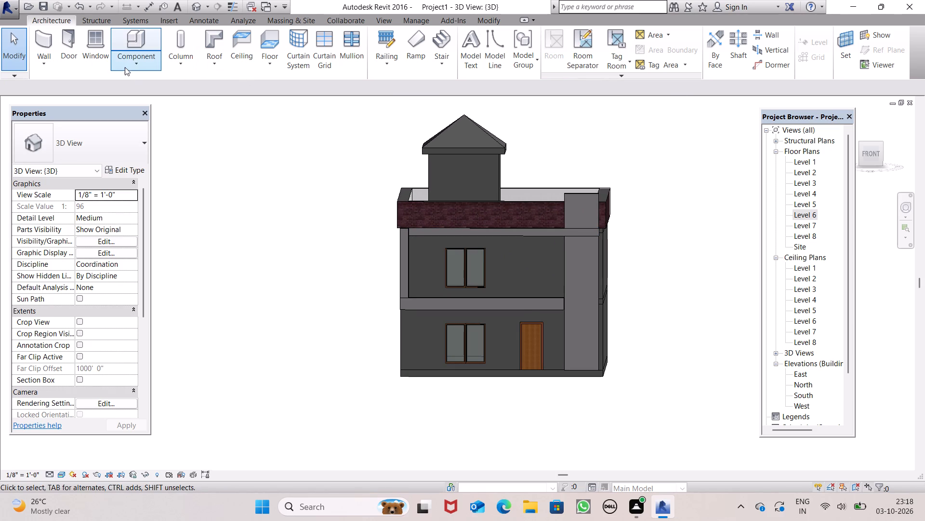
{"action": "left_click", "coordinate": [127, 65]}
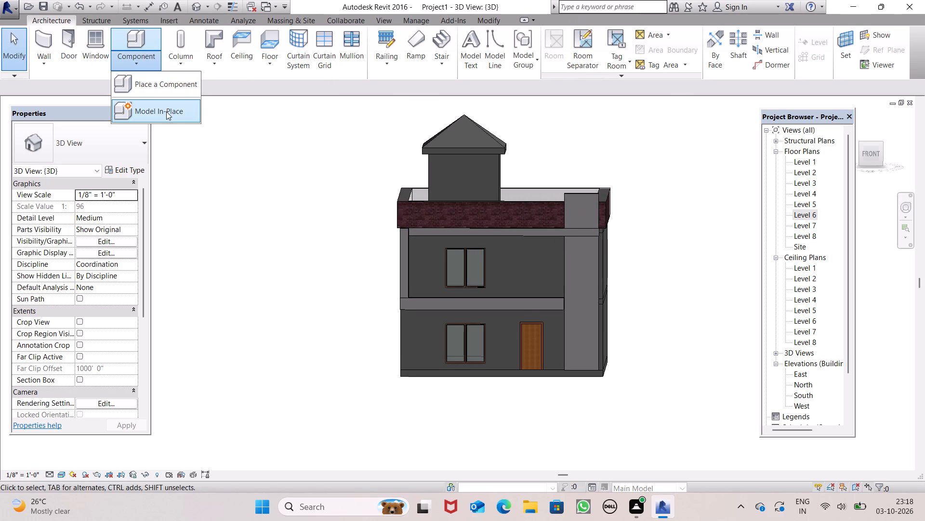
{"action": "left_click", "coordinate": [318, 230]}
{"action": "scroll", "coordinate": [555, 353], "scroll_direction": "down", "scroll_amount": 2}
{"action": "middle_click_drag", "start_coordinate": [586, 345], "coordinate": [661, 390], "text": "shift"}
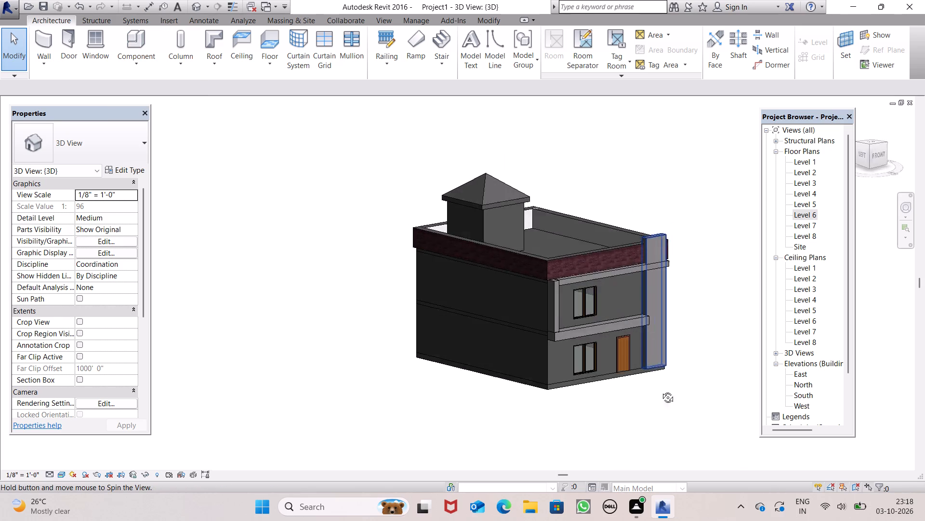
{"action": "middle_click_drag", "start_coordinate": [661, 390], "coordinate": [619, 389], "text": "shift"}
{"action": "scroll", "coordinate": [603, 350], "scroll_direction": "up", "scroll_amount": 1}
{"action": "scroll", "coordinate": [608, 334], "scroll_direction": "down", "scroll_amount": 1}
{"action": "middle_click_drag", "start_coordinate": [660, 350], "coordinate": [620, 374]}
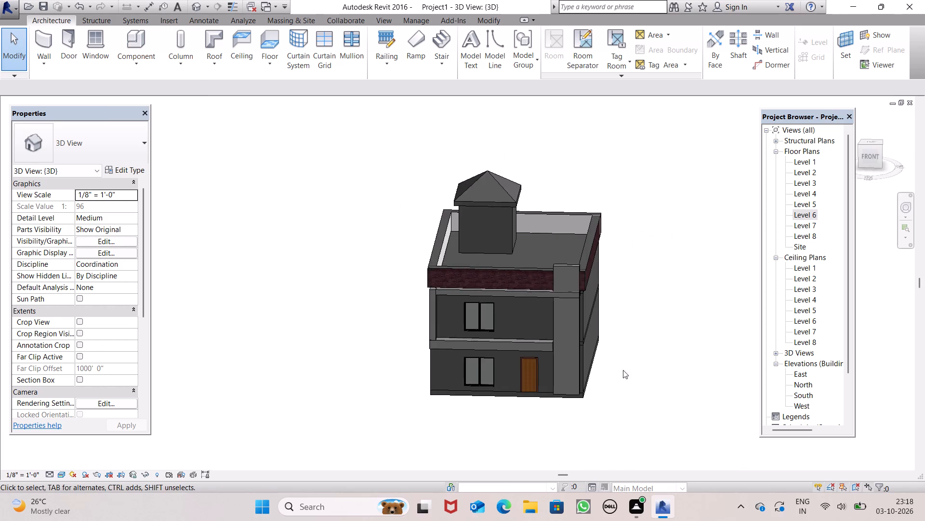
{"action": "scroll", "coordinate": [626, 361], "scroll_direction": "up", "scroll_amount": 2}
Save the project in the Documents folder as a Revit project file named "s revit e".
{"action": "key", "text": "ctrl+s"}
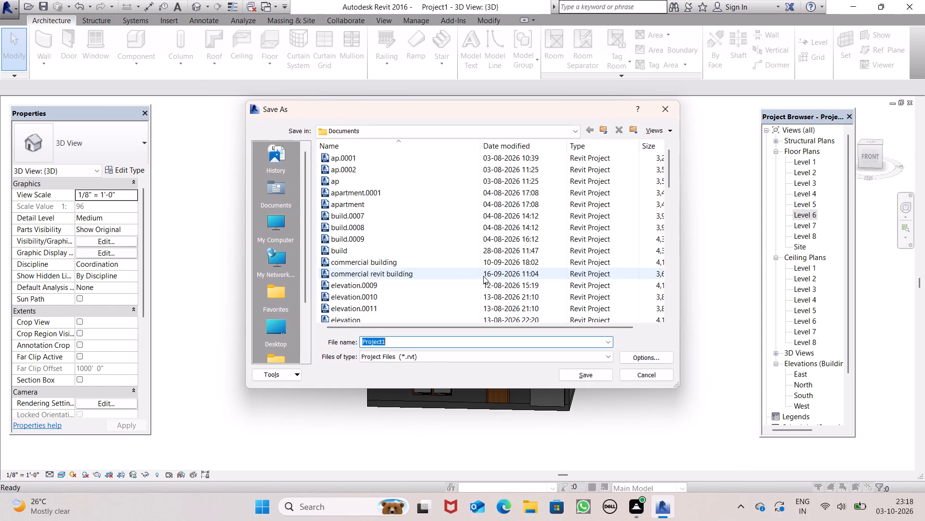
{"action": "key", "text": "ctrl+Pause"}
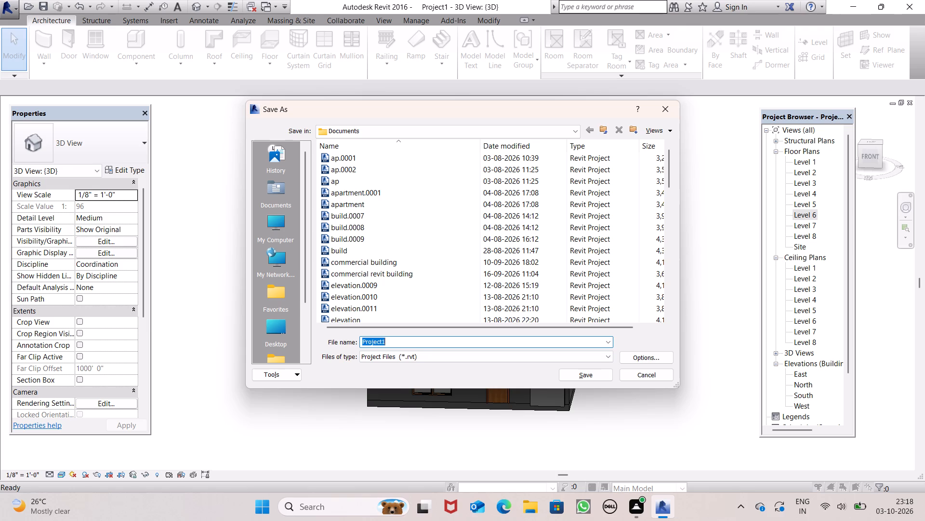
{"action": "key", "text": "BackSpace"}
{"action": "key", "text": "r"}
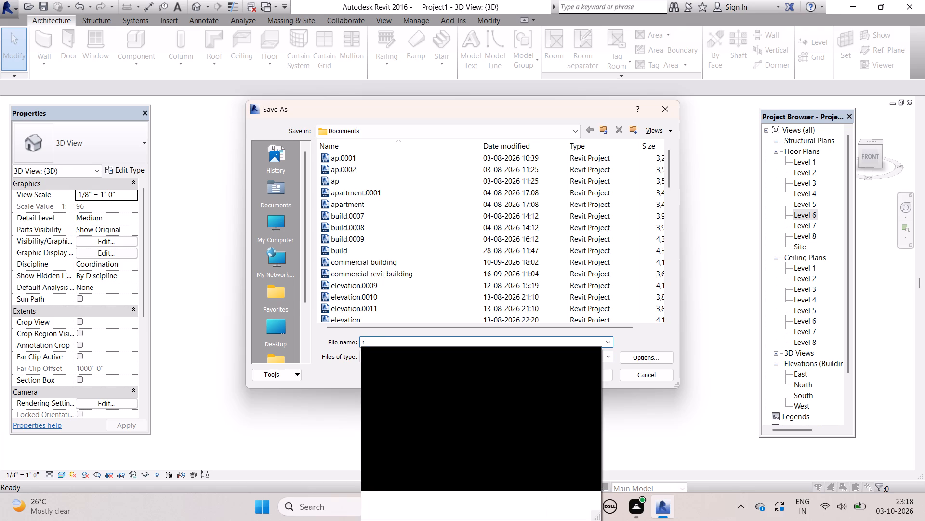
{"action": "key", "text": "BackSpace"}
{"action": "key", "text": "BackSpace"}
{"action": "type", "text": "el"}
{"action": "key", "text": "e"}
{"action": "key", "text": "BackSpace"}
{"action": "key", "text": "BackSpace"}
{"action": "key", "text": "BackSpace"}
{"action": "key", "text": "BackSpace"}
{"action": "key", "text": "BackSpace"}
{"action": "key", "text": "BackSpace"}
{"action": "key", "text": "BackSpace"}
{"action": "key", "text": "BackSpace"}
{"action": "key", "text": "BackSpace"}
{"action": "key", "text": "BackSpace"}
{"action": "key", "text": "BackSpace"}
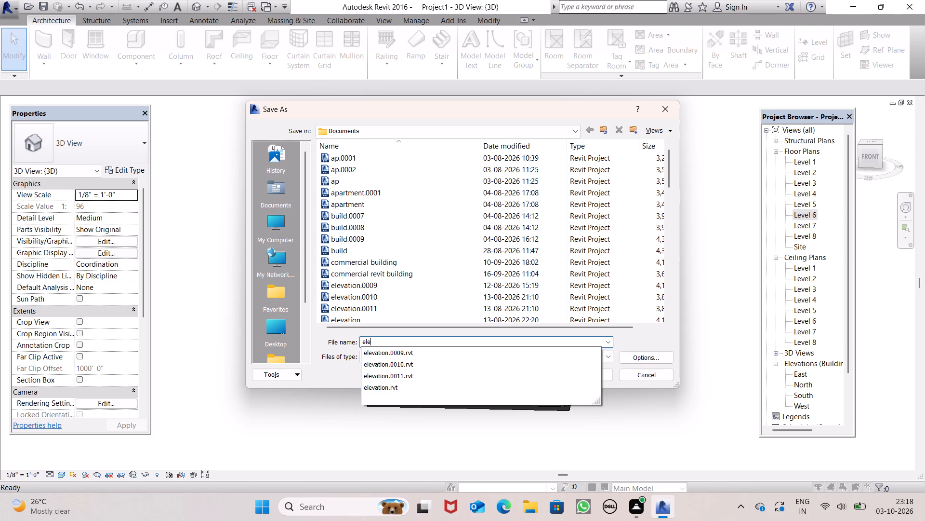
{"action": "type", "text": "s"}
{"action": "key", "text": "space"}
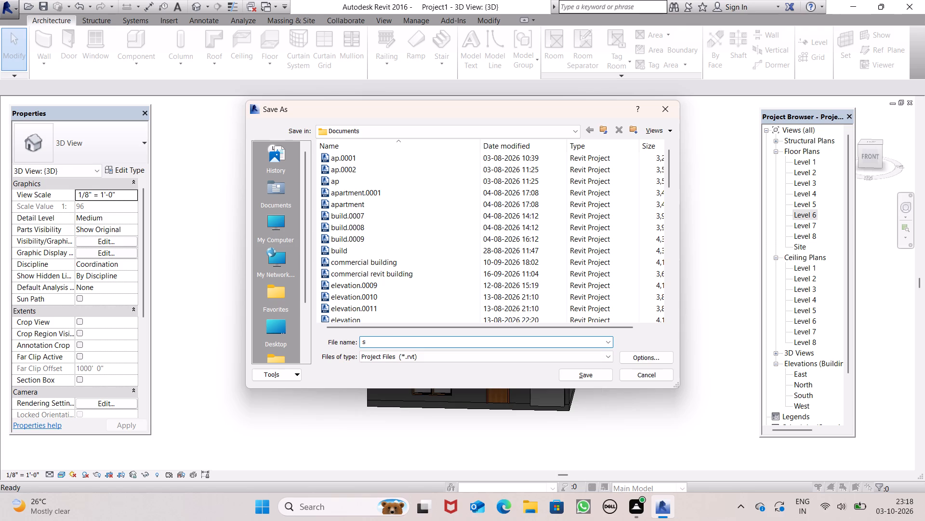
{"action": "type", "text": "re"}
{"action": "type", "text": "vit e"}
{"action": "key", "text": "Return"}
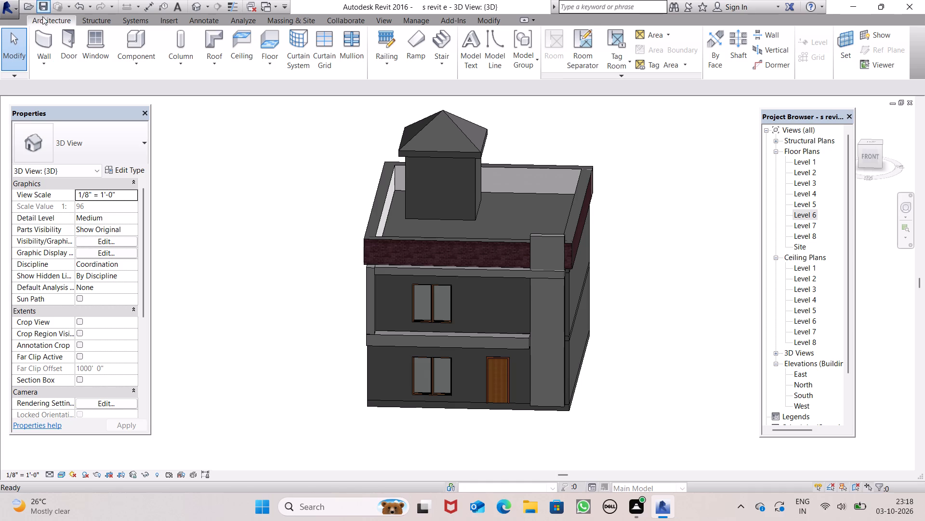
Export the current 3D view as an AutoCAD 2013 DWG named "s revit e - 3D View - {3D}" to the Documents folder.
{"action": "left_click", "coordinate": [13, 6]}
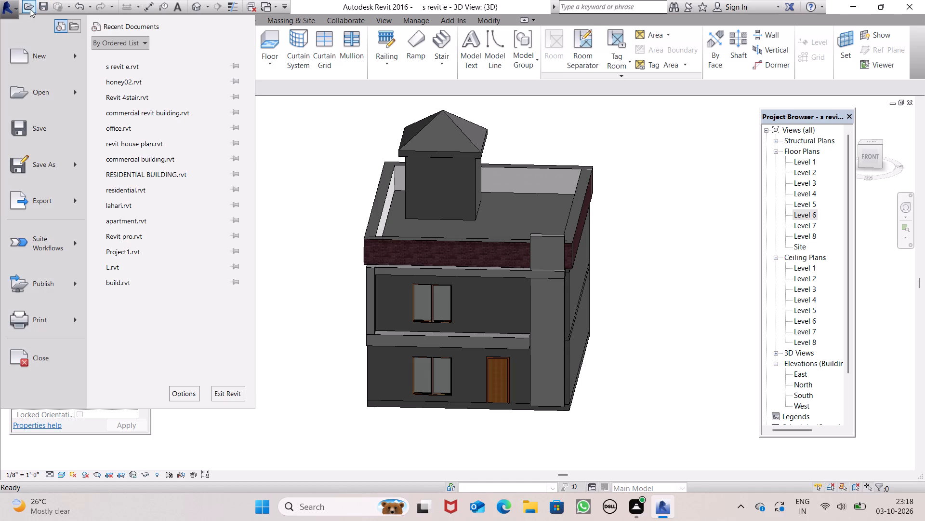
{"action": "left_click", "coordinate": [77, 196]}
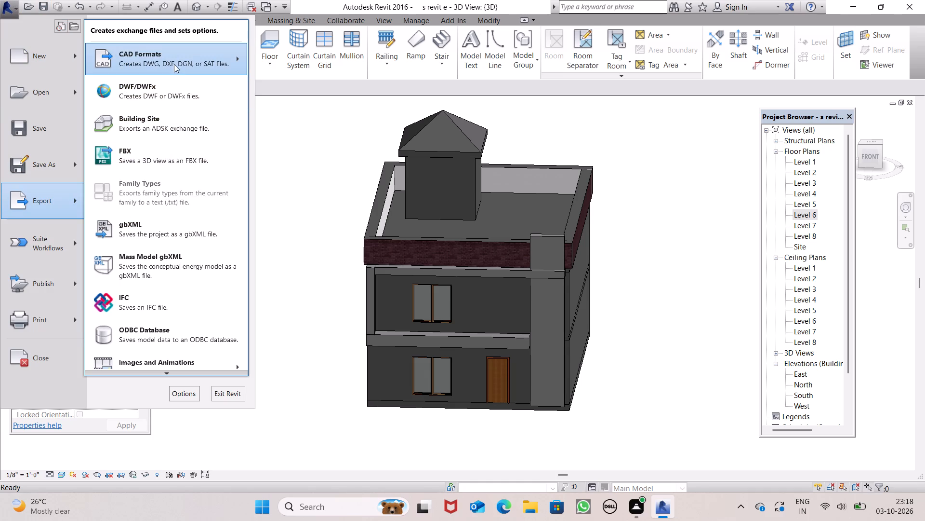
{"action": "left_click", "coordinate": [174, 63]}
{"action": "left_click", "coordinate": [265, 54]}
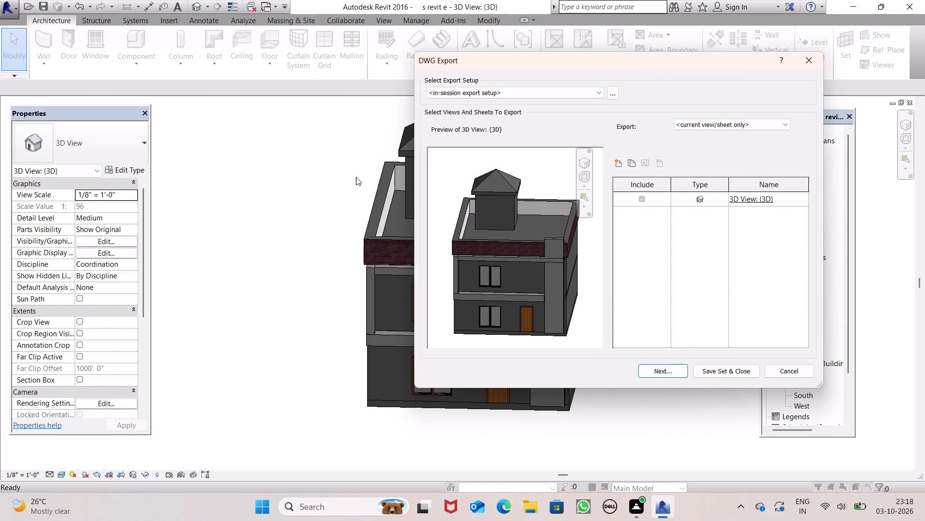
{"action": "left_click", "coordinate": [664, 370]}
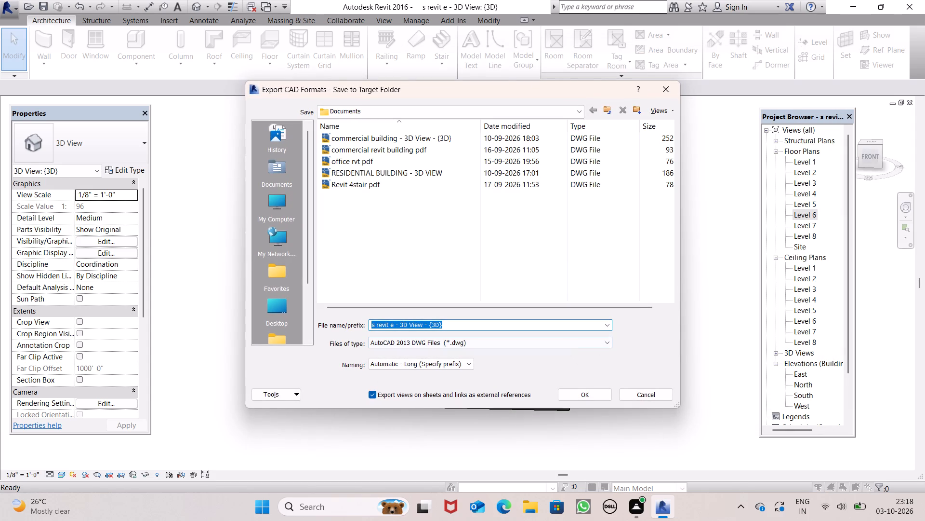
{"action": "left_click", "coordinate": [483, 324]}
{"action": "left_click", "coordinate": [573, 394]}
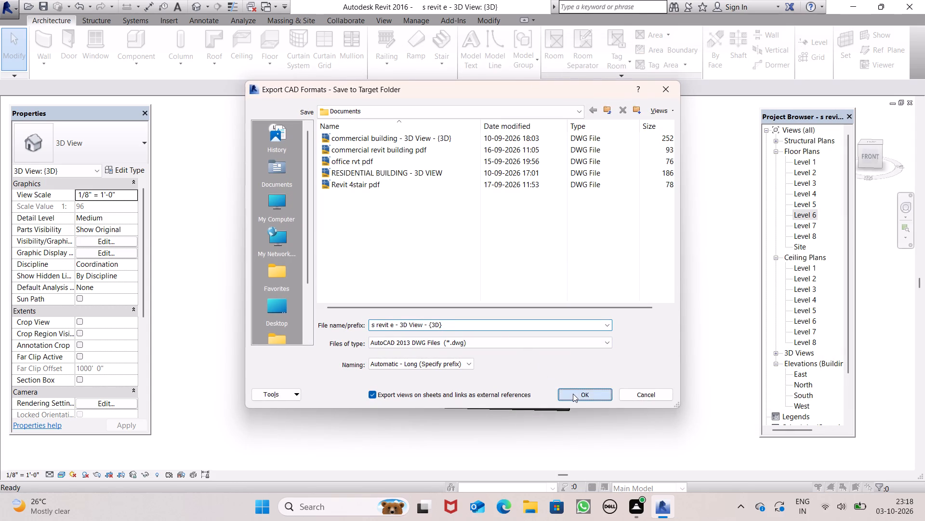